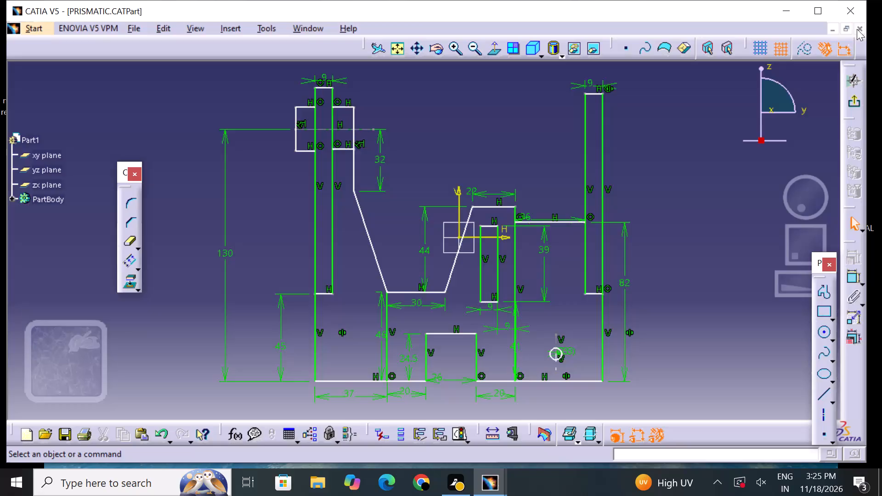
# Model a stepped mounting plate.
# Close the PRISMATIC.CATPart document.
pyautogui.click(857, 29)
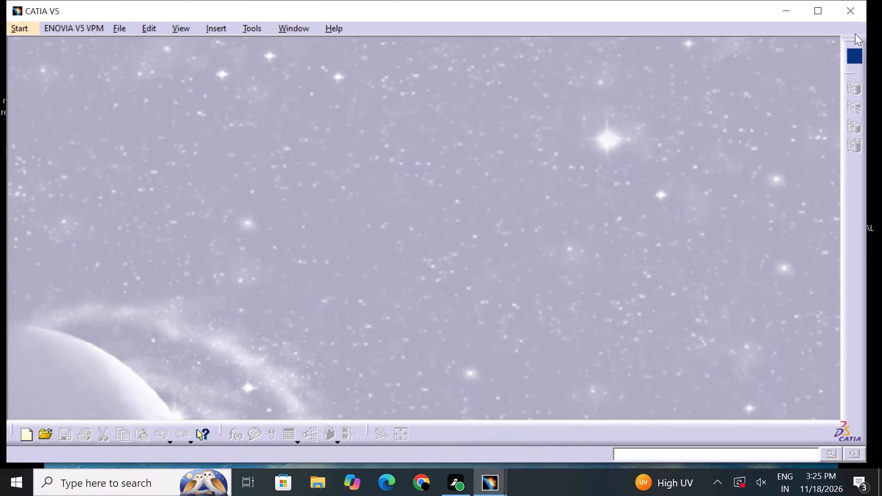
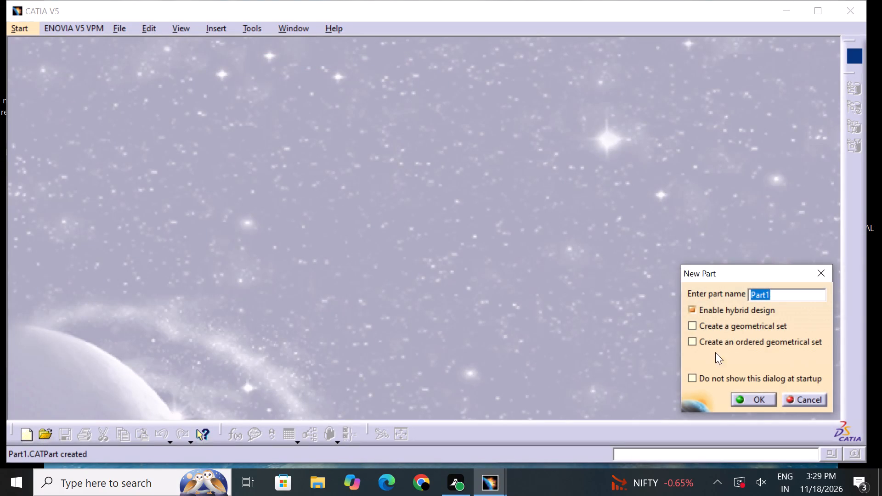
# Create the new part Part1 with hybrid design enabled.
pyautogui.click(754, 394)
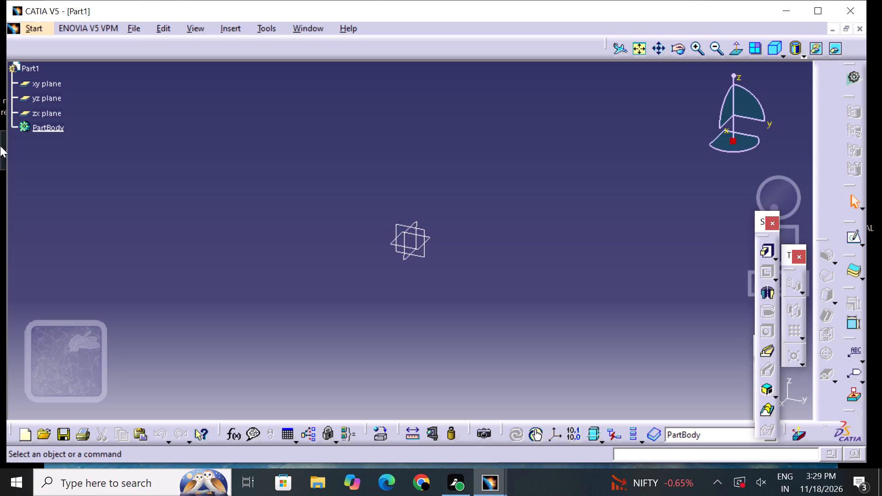
# On the xy plane, sketch a centered rectangle about 160 by 140 mm around the origin.
pyautogui.click(430, 237)
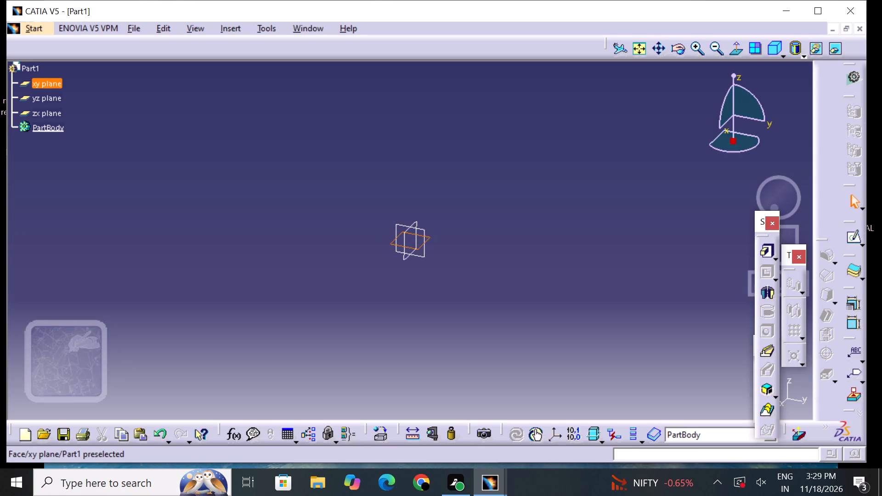
pyautogui.click(855, 242)
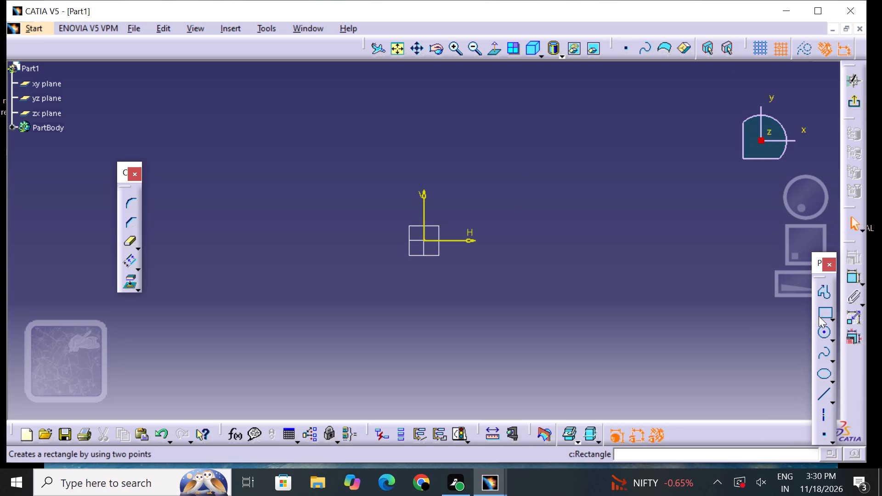
pyautogui.click(833, 316)
pyautogui.click(842, 326)
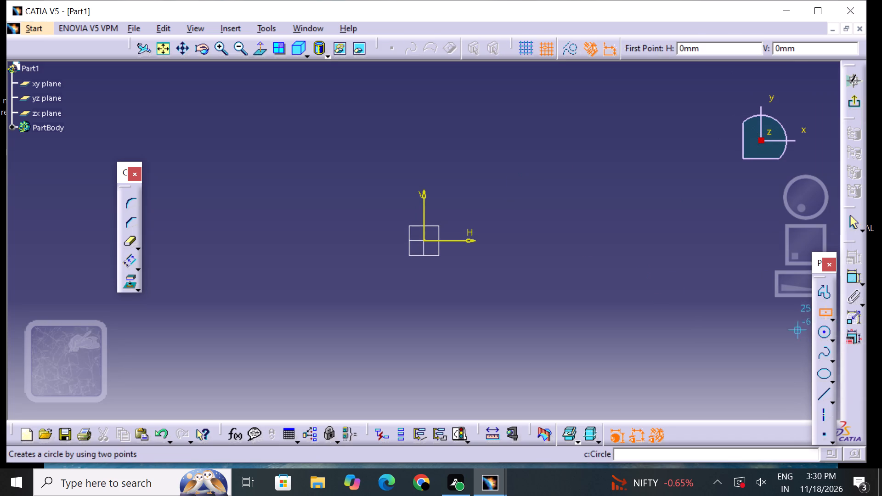
pyautogui.click(422, 239)
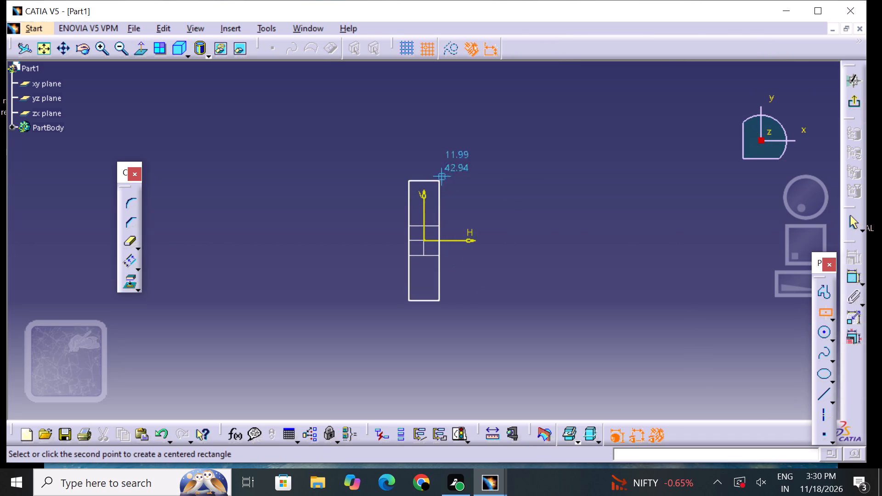
pyautogui.click(546, 136)
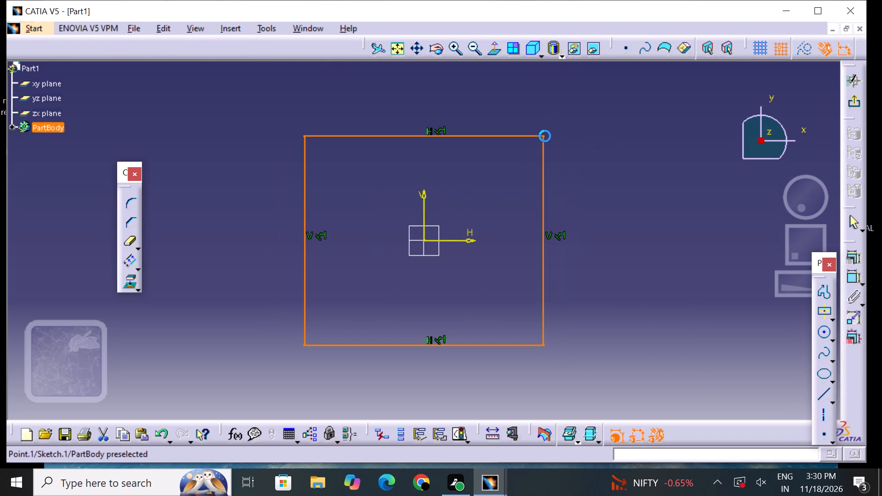
pyautogui.click(595, 195)
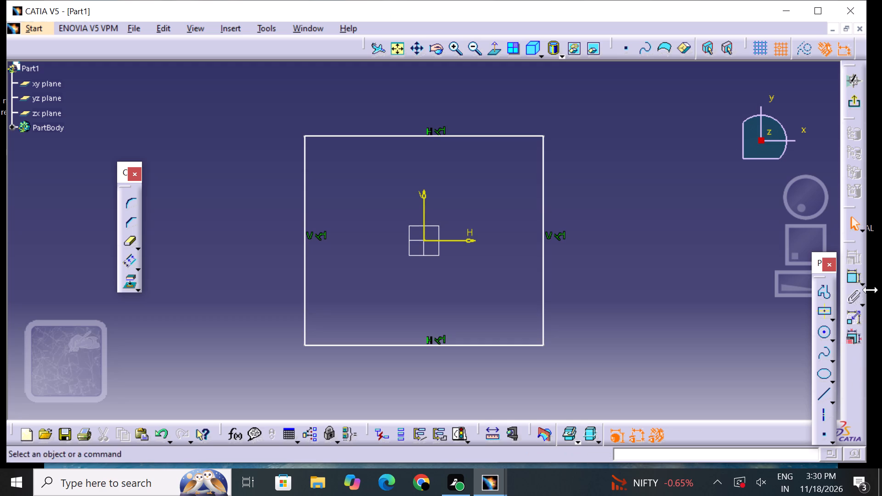
# Constrain the rectangle's vertical side to a length of 100 mm.
pyautogui.click(854, 282)
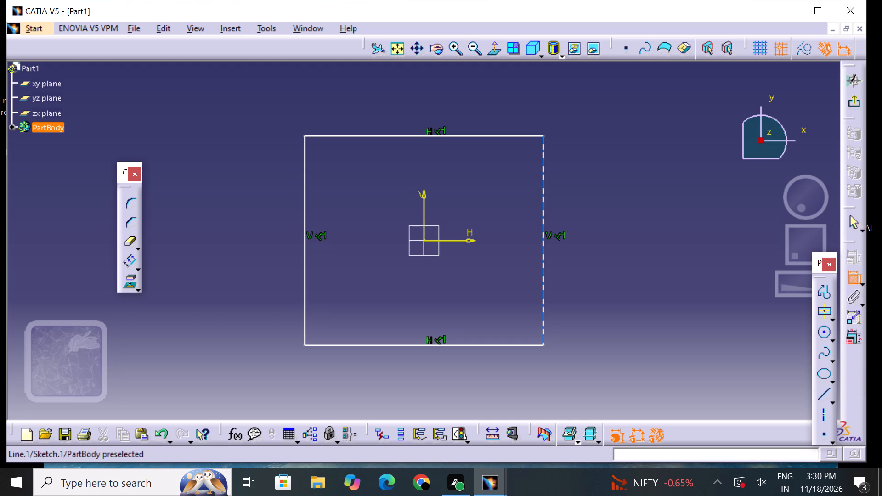
pyautogui.click(544, 259)
pyautogui.click(565, 253)
pyautogui.doubleClick(568, 252)
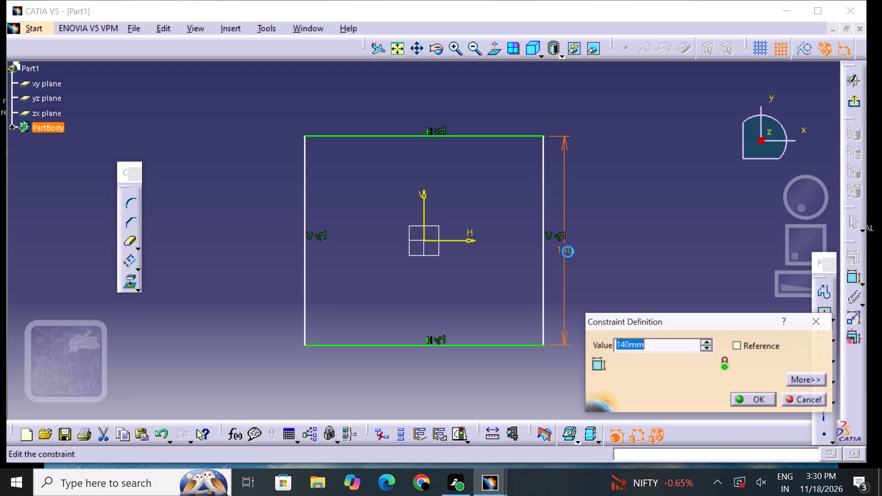
pyautogui.press('BackSpace')
pyautogui.write('1000')
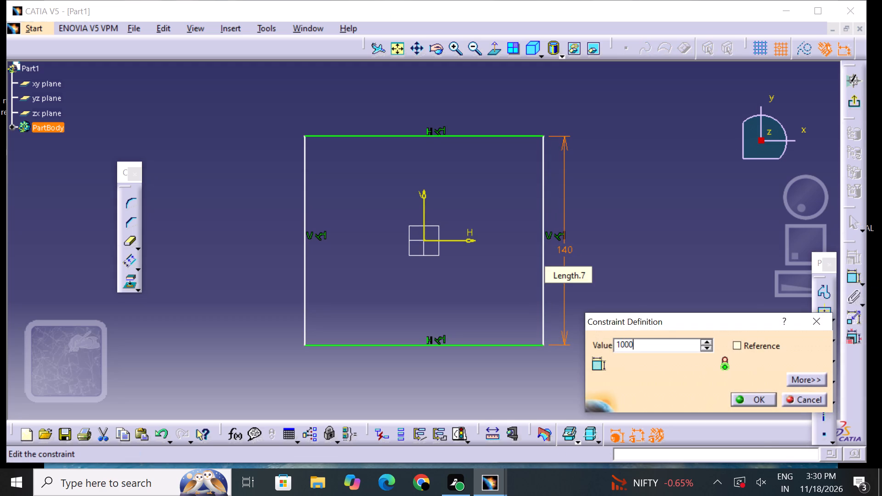
pyautogui.press('BackSpace')
pyautogui.press('Return')
pyautogui.click(881, 345)
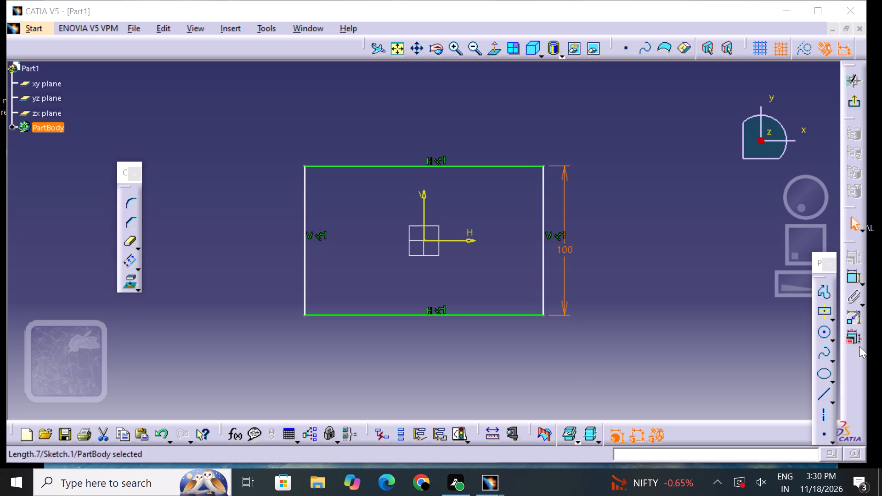
# Constrain the rectangle's horizontal side to a length of 150 mm.
pyautogui.click(854, 283)
pyautogui.click(444, 163)
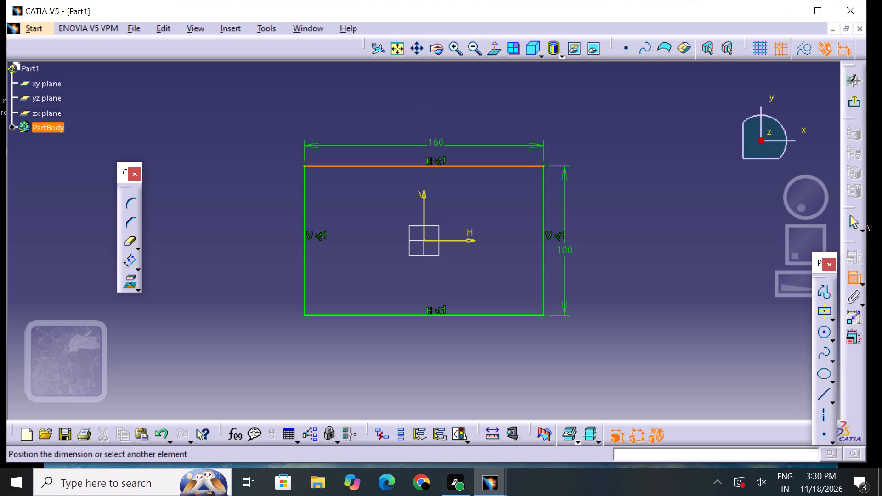
pyautogui.click(428, 137)
pyautogui.doubleClick(428, 136)
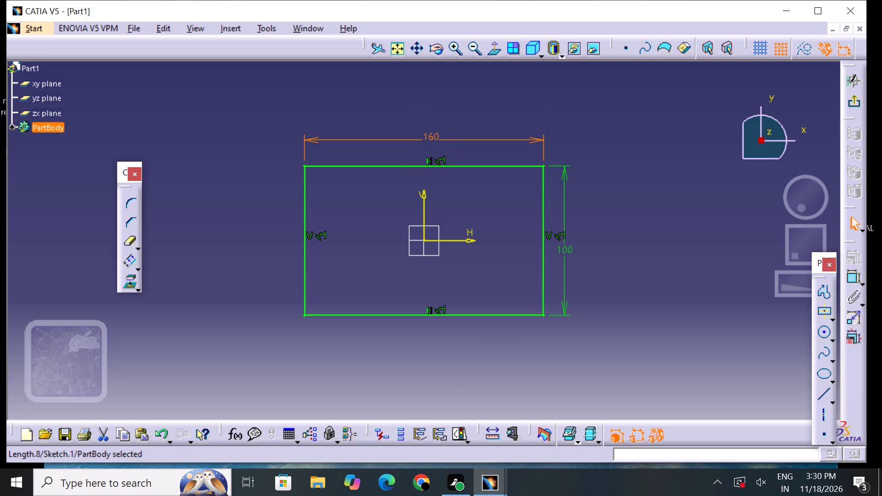
pyautogui.scroll(1, 428, 135)
pyautogui.doubleClick(428, 135)
pyautogui.press('BackSpace')
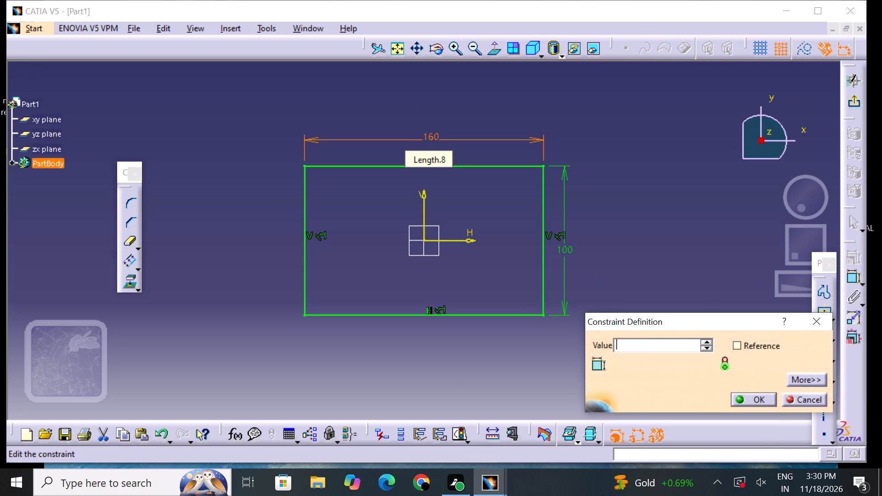
pyautogui.write('150')
pyautogui.press('Return')
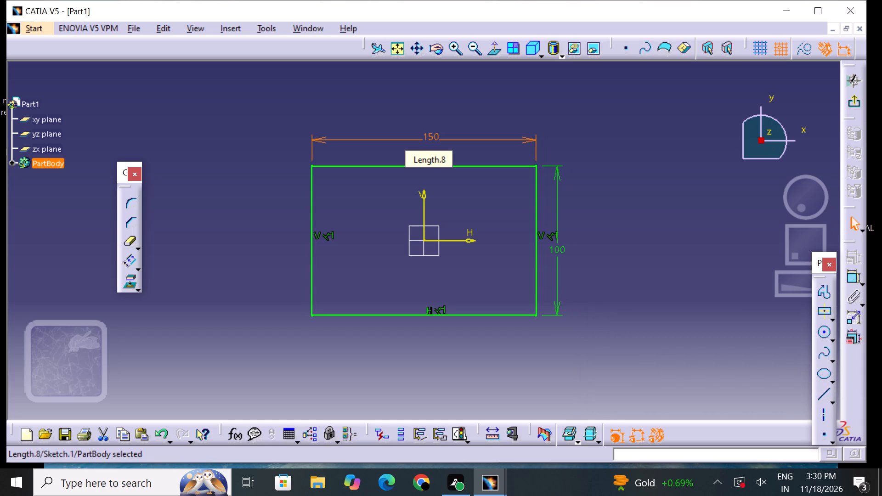
pyautogui.click(613, 187)
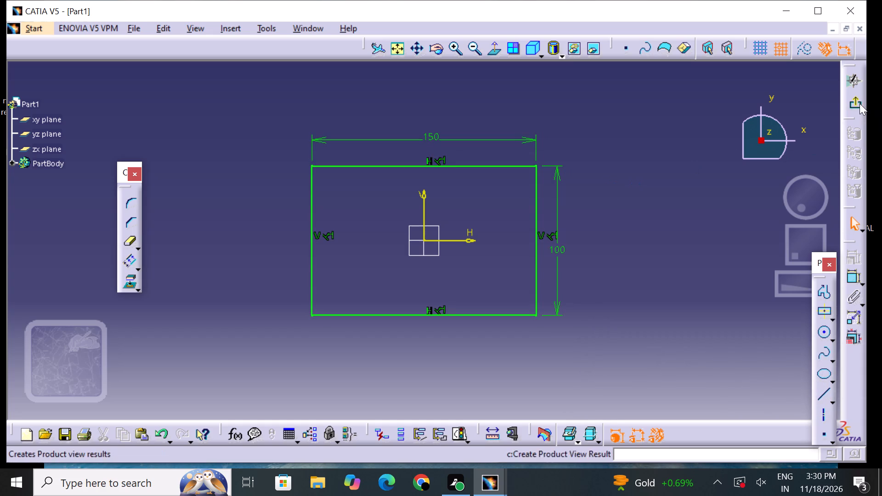
# Exit the sketch and pad the rectangular profile to a length of 20 mm.
pyautogui.click(859, 103)
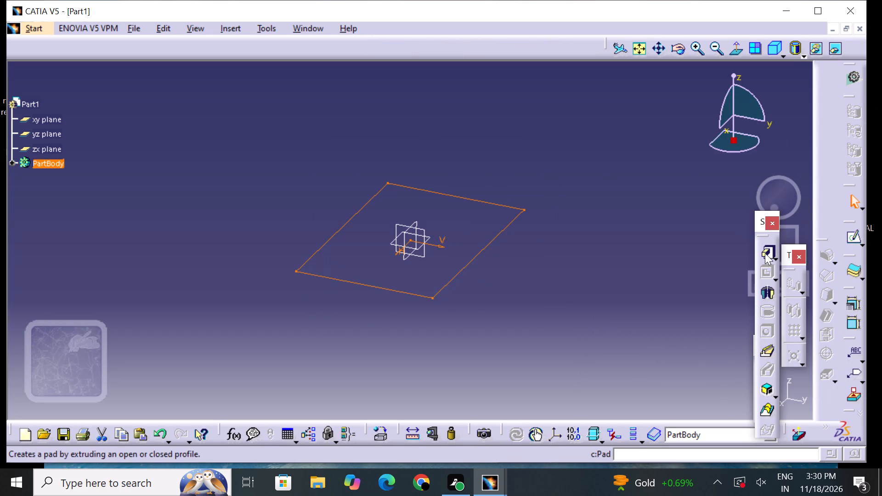
pyautogui.click(766, 254)
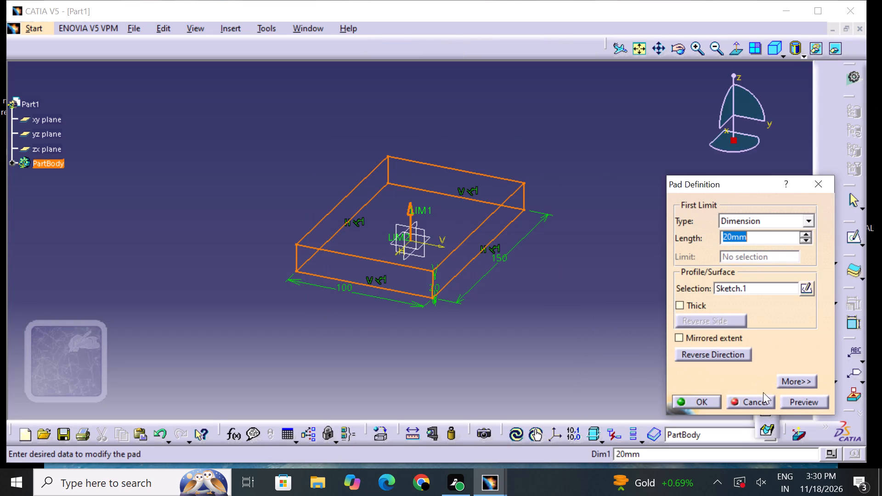
pyautogui.click(808, 403)
pyautogui.click(709, 402)
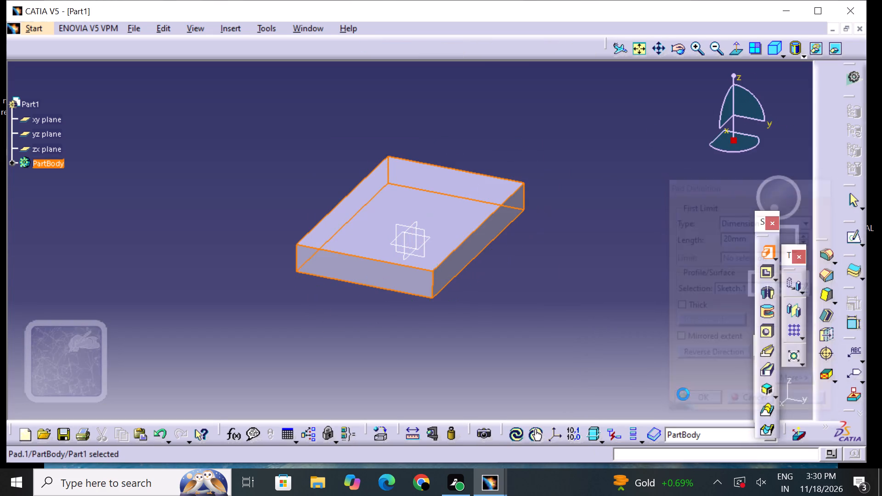
pyautogui.moveTo(594, 352); pyautogui.dragTo(586, 348)
# Open a new sketch on the top face of the pad.
pyautogui.click(463, 191)
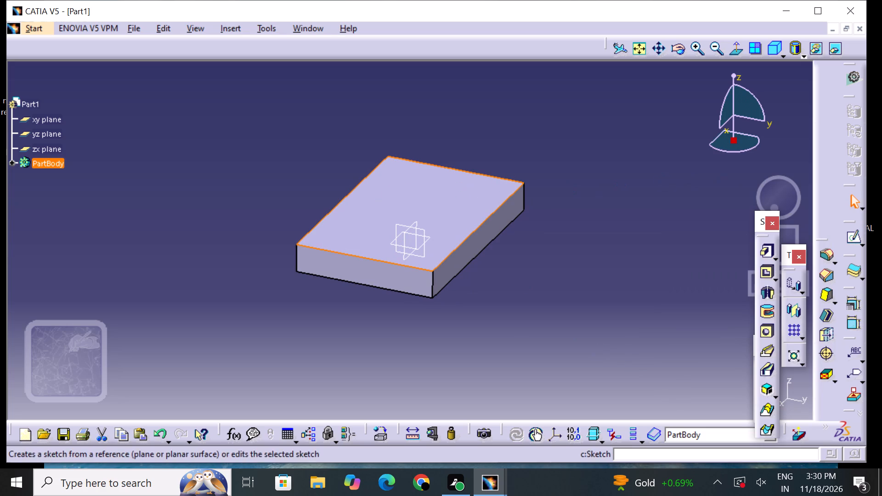
pyautogui.click(851, 243)
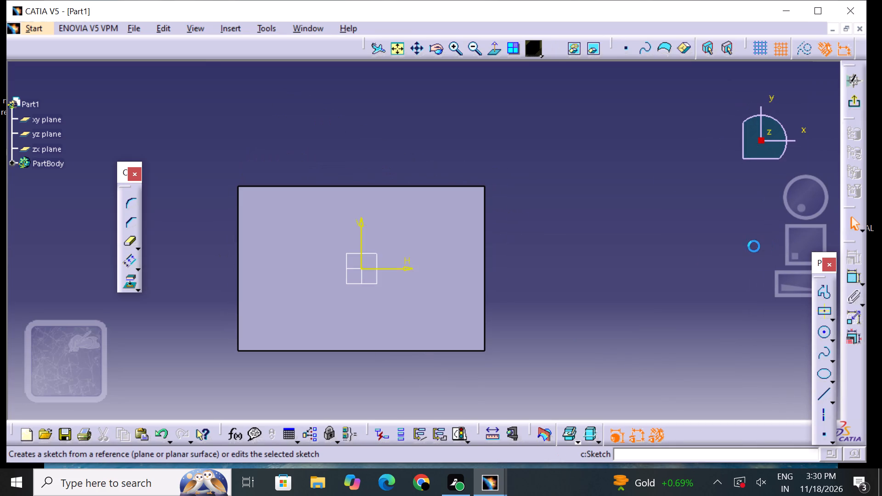
pyautogui.moveTo(444, 191); pyautogui.dragTo(498, 159, button='middle')
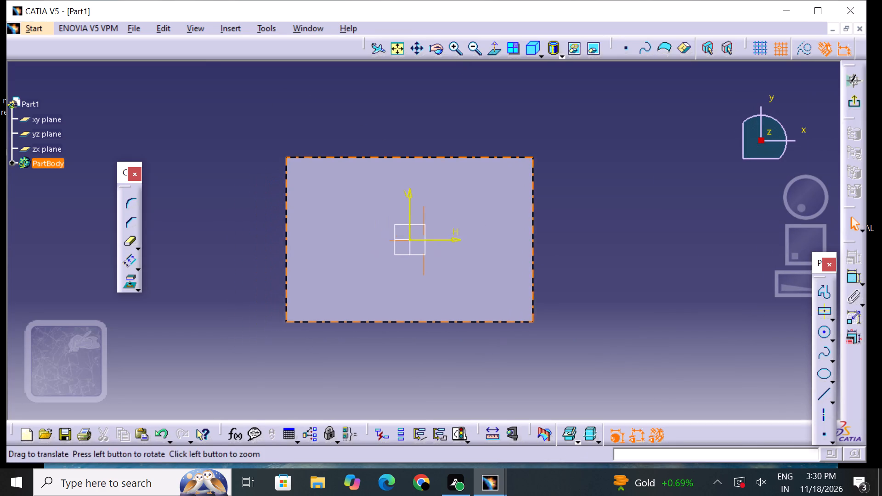
pyautogui.moveTo(498, 159); pyautogui.dragTo(508, 152, button='middle')
pyautogui.click(610, 252)
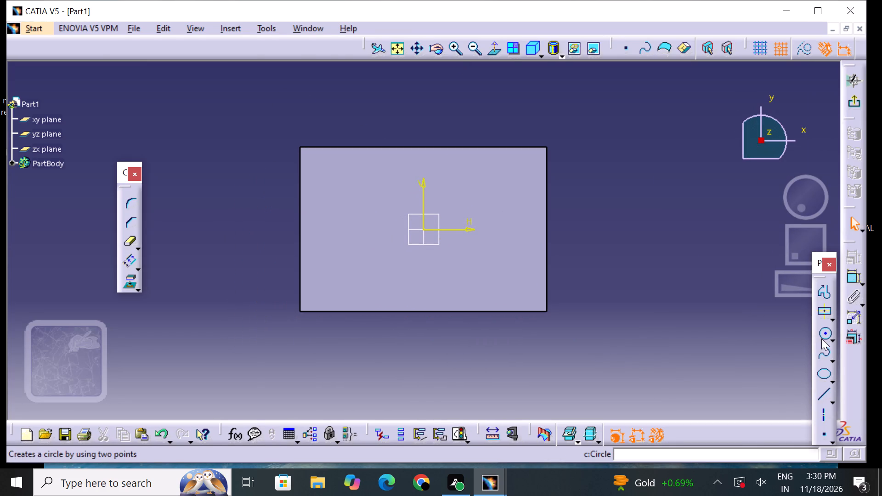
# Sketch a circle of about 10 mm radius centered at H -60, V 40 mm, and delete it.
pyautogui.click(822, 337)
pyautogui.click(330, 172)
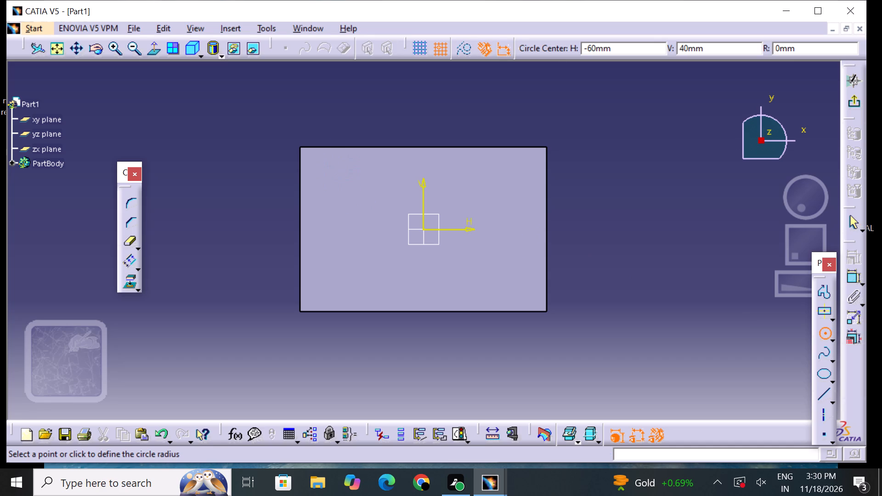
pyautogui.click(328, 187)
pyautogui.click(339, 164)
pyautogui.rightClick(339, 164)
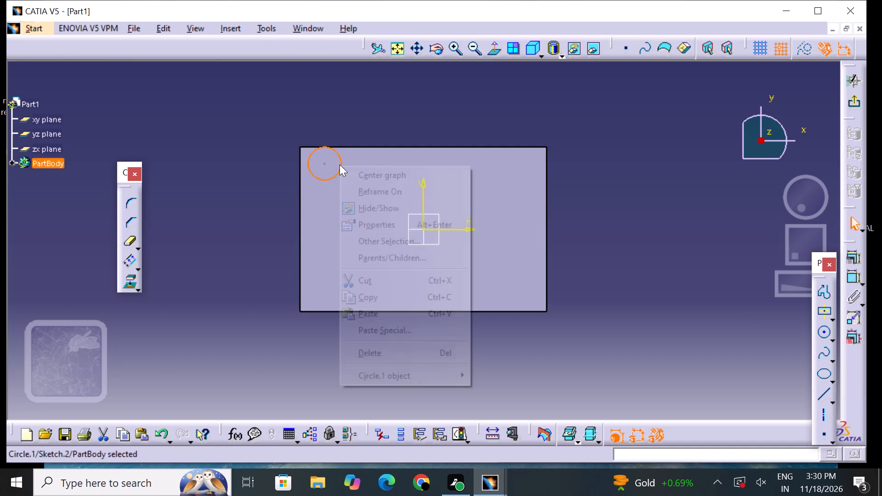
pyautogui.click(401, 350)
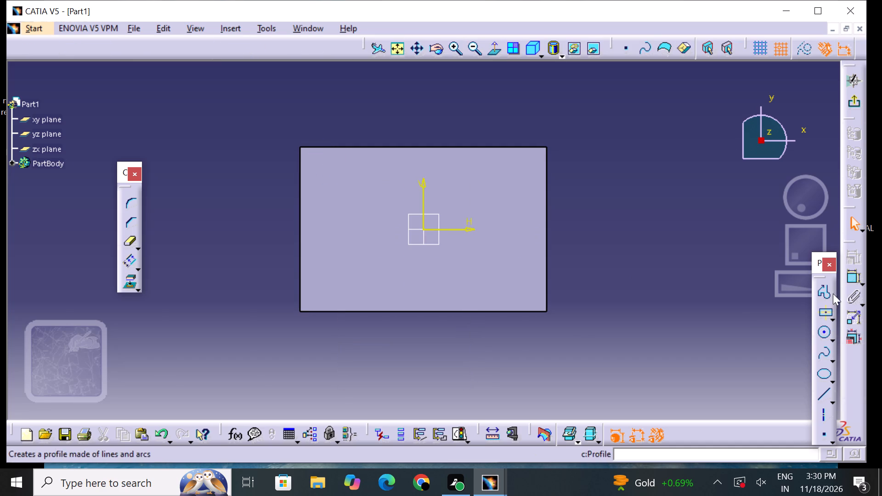
# Sketch two circles of about 10 mm radius on the top face, centered at H -60, V 30 mm and H -60, V -30 mm.
pyautogui.click(820, 334)
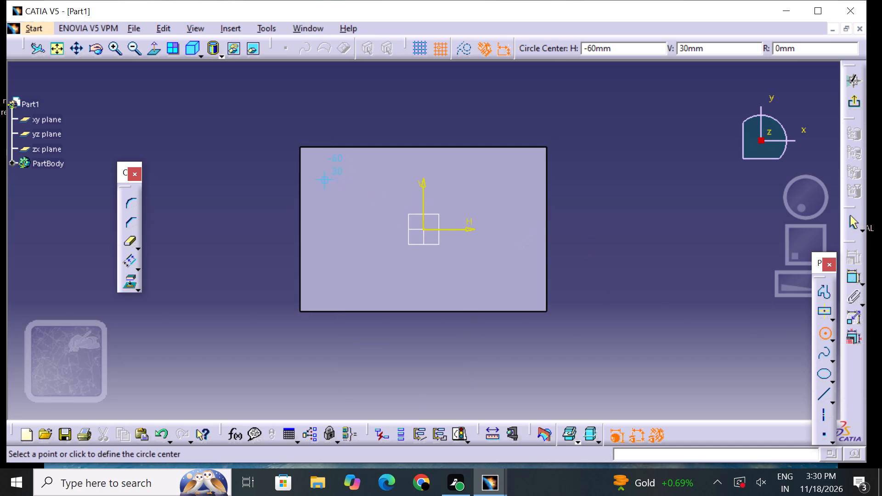
pyautogui.click(327, 176)
pyautogui.click(336, 172)
pyautogui.click(661, 276)
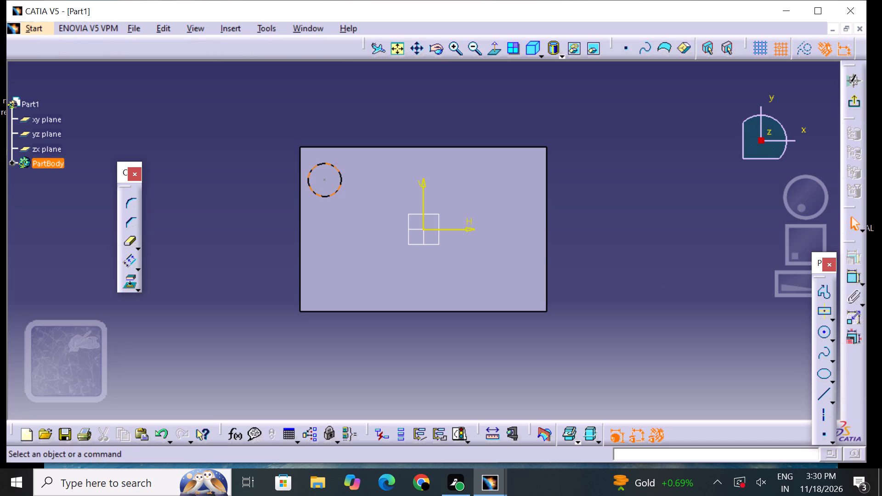
pyautogui.click(823, 329)
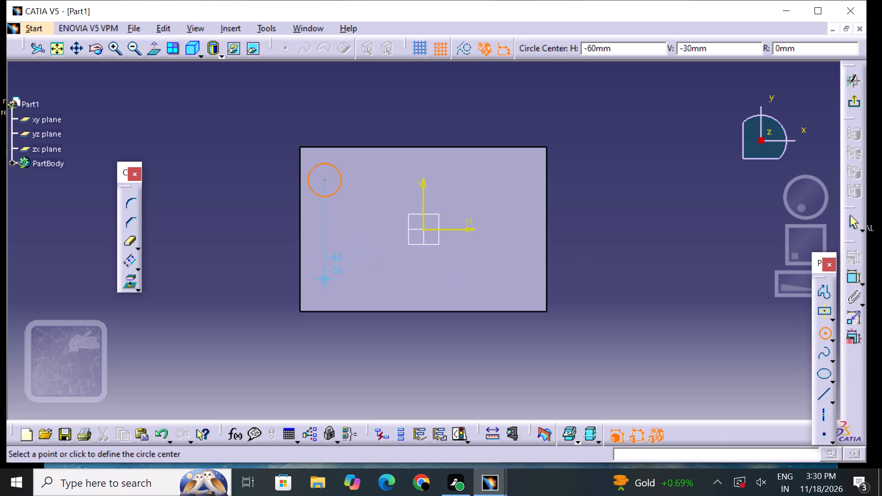
pyautogui.click(323, 273)
pyautogui.click(327, 265)
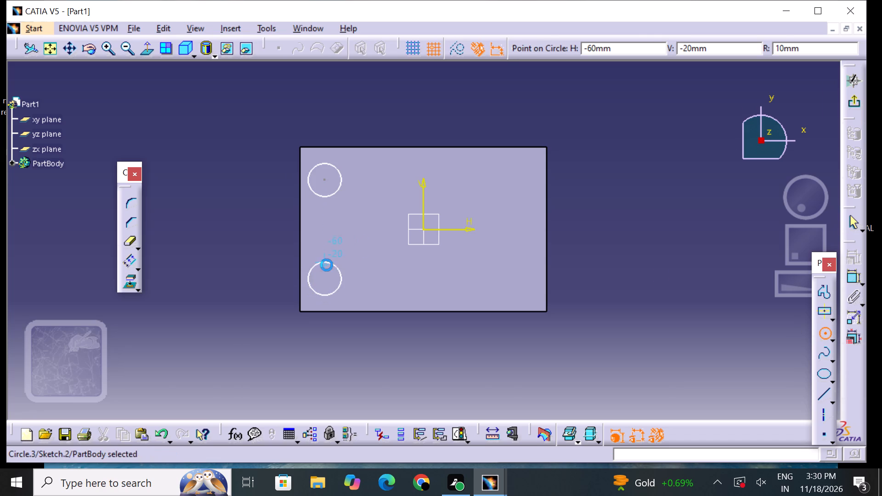
pyautogui.click(400, 356)
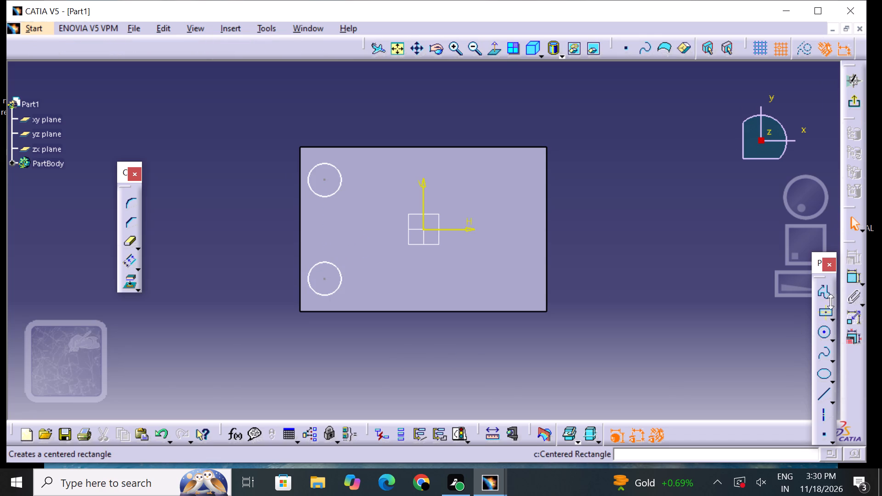
# Constrain the upper circle to a diameter of 8 mm.
pyautogui.click(850, 281)
pyautogui.click(334, 166)
pyautogui.click(324, 118)
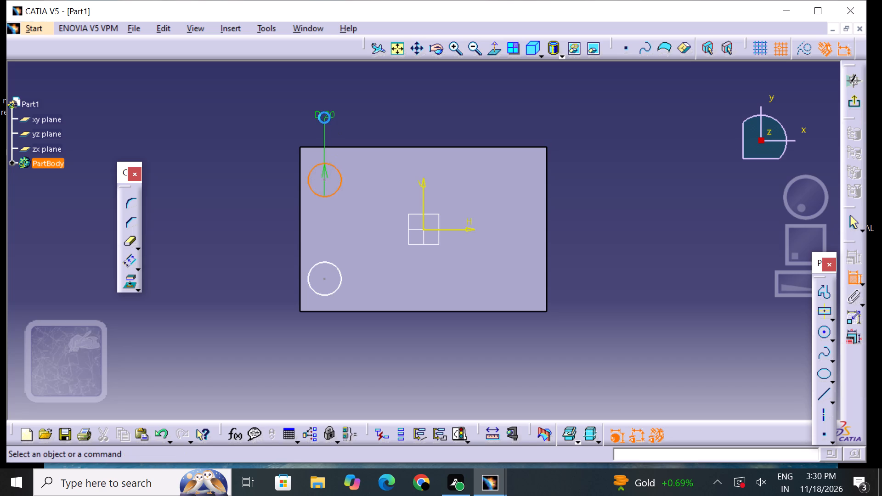
pyautogui.doubleClick(324, 116)
pyautogui.press('BackSpace')
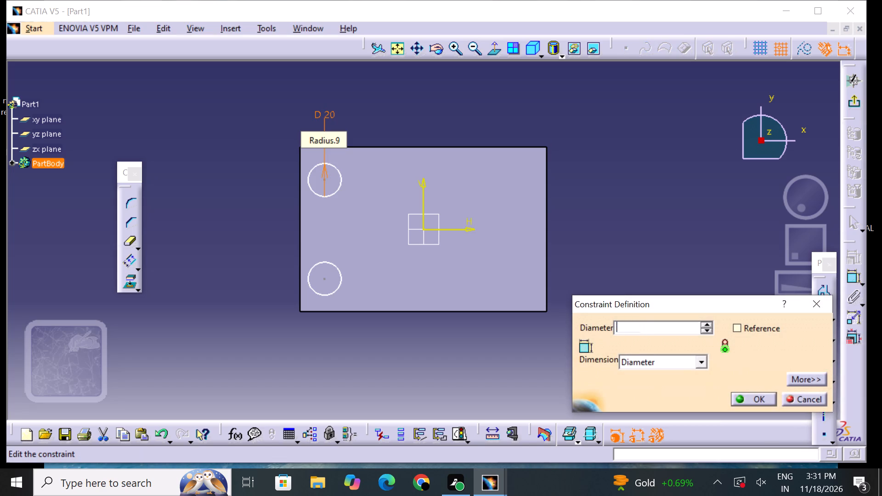
pyautogui.press('8')
pyautogui.press('Return')
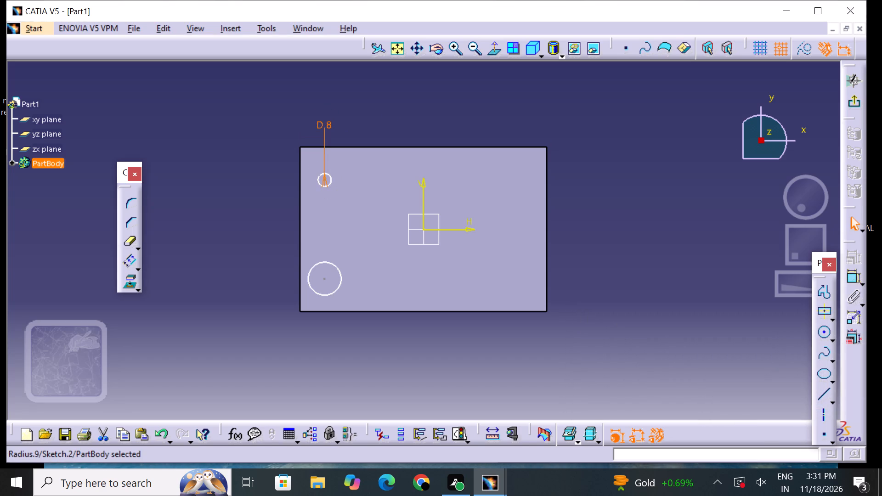
pyautogui.click(391, 113)
# Constrain the upper circle's center to 15 mm from the plate's upper edge.
pyautogui.click(854, 277)
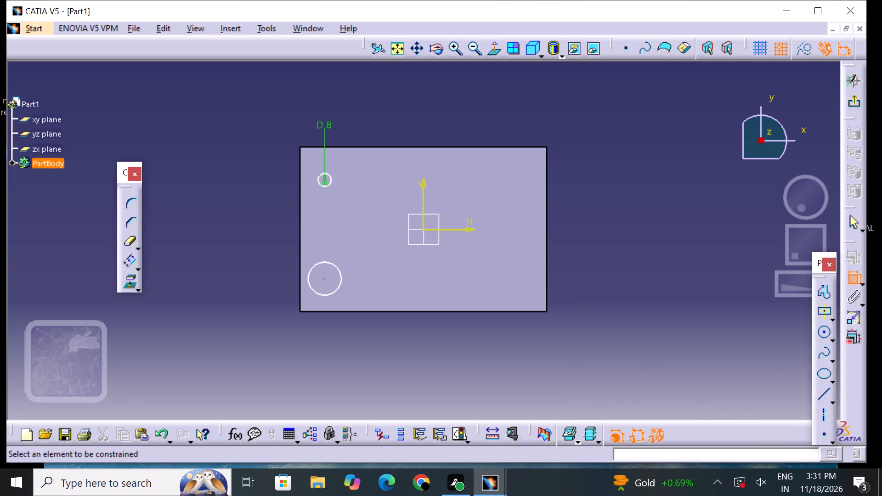
pyautogui.click(325, 181)
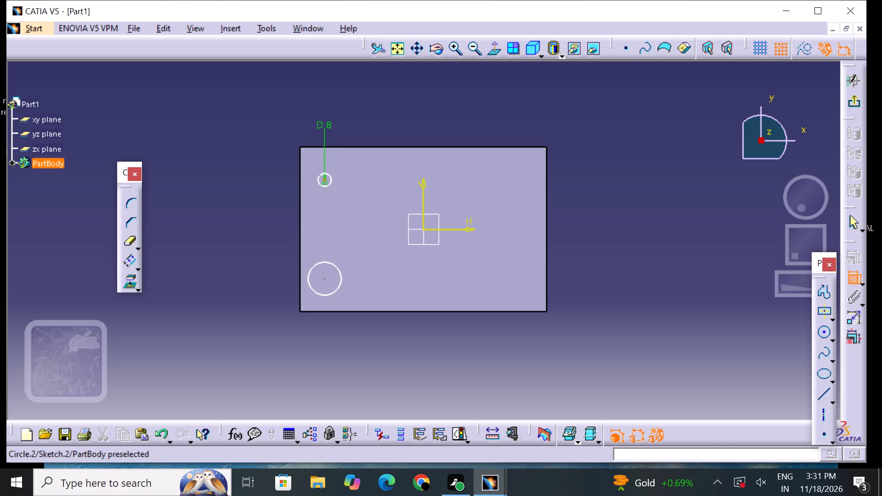
pyautogui.click(335, 146)
pyautogui.click(343, 171)
pyautogui.doubleClick(340, 164)
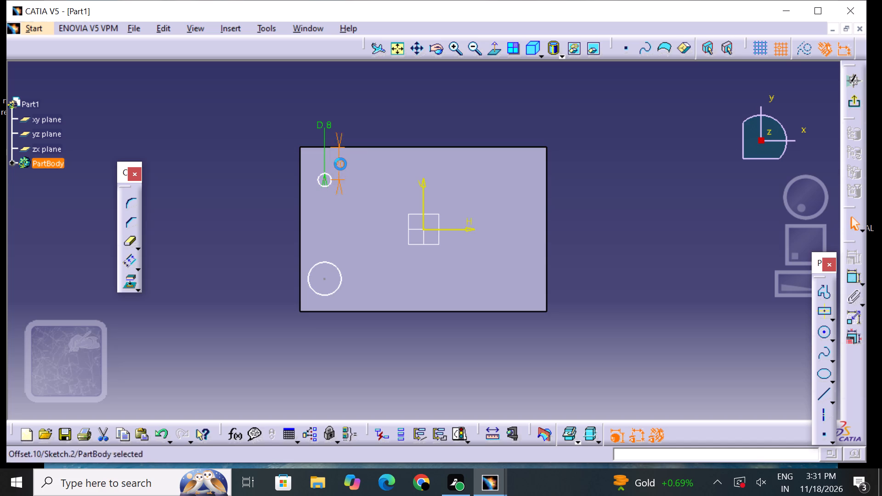
pyautogui.press('BackSpace')
pyautogui.write('15')
pyautogui.press('Return')
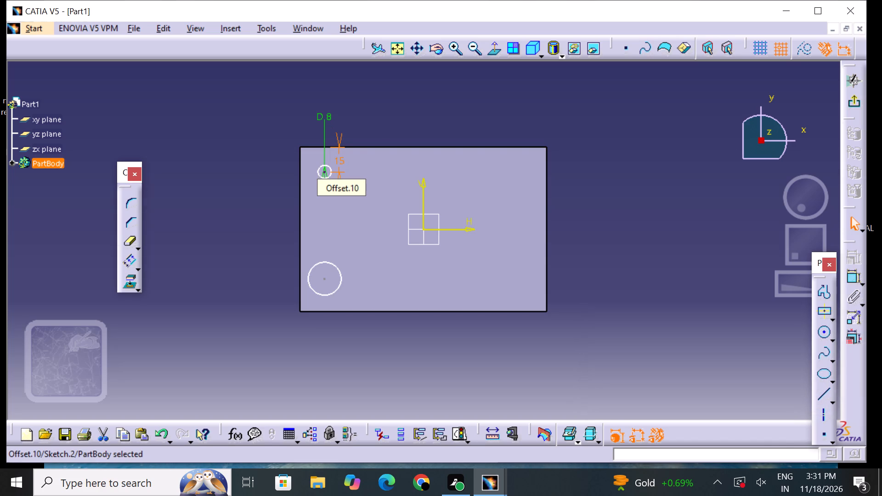
pyautogui.click(620, 254)
# Dimension the distance from the upper circle's center to the plate's left edge.
pyautogui.click(849, 272)
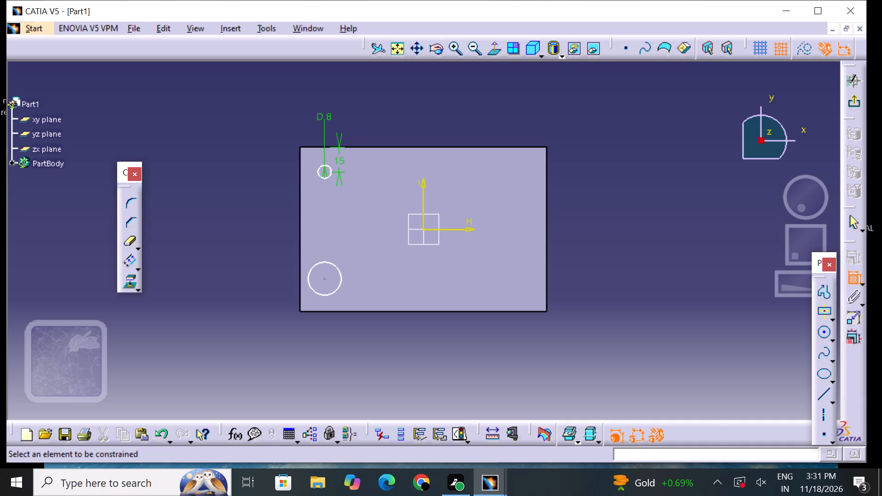
pyautogui.click(324, 171)
pyautogui.click(302, 176)
pyautogui.click(275, 179)
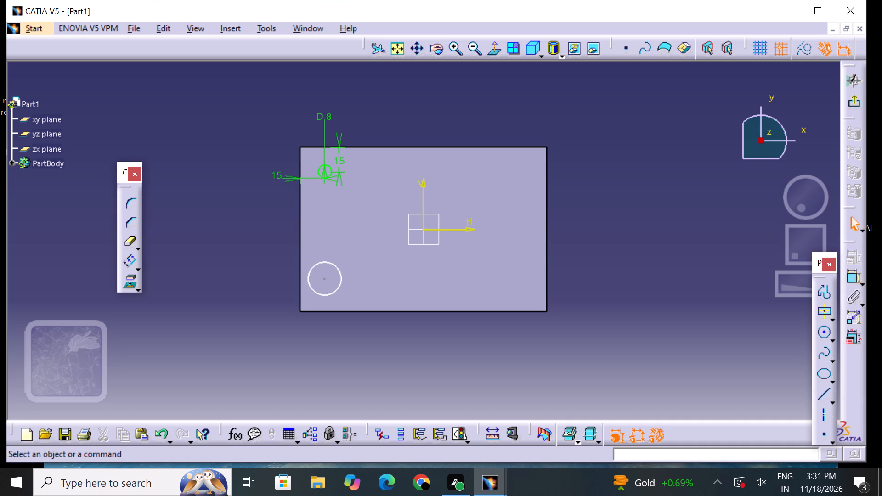
# Constrain the lower circle to a diameter of 8 mm.
pyautogui.click(849, 273)
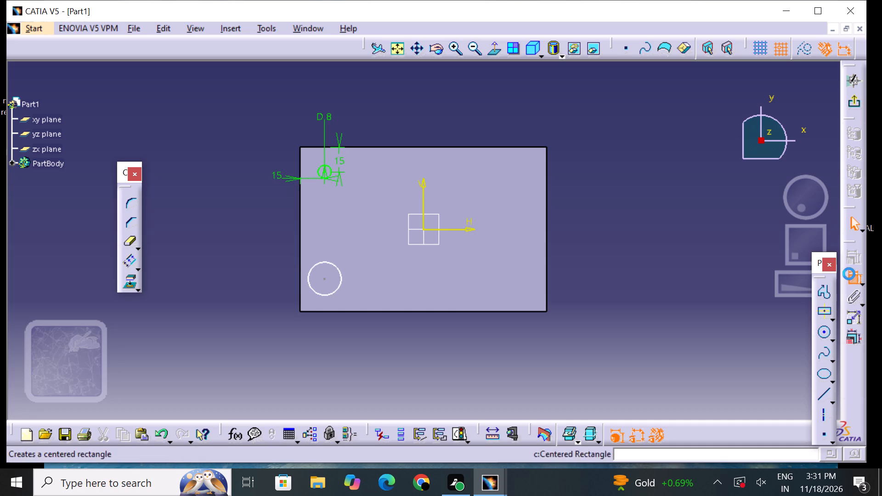
pyautogui.click(332, 293)
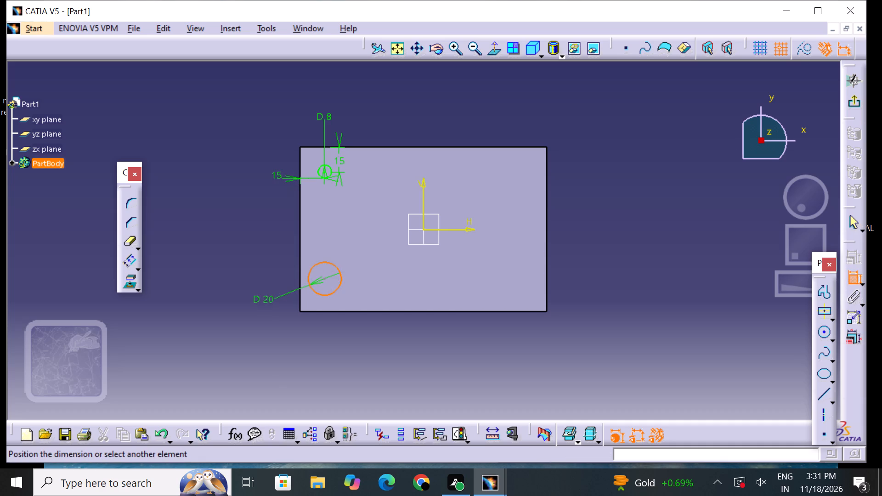
pyautogui.click(264, 303)
pyautogui.doubleClick(266, 300)
pyautogui.press('BackSpace')
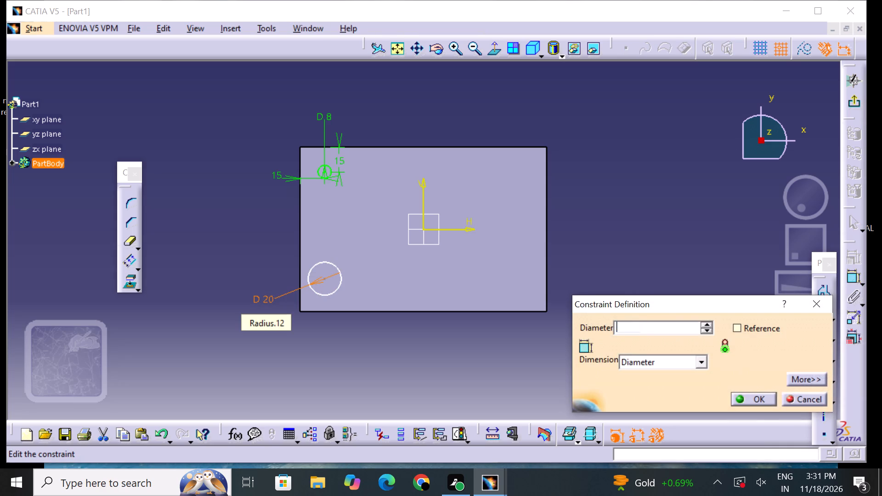
pyautogui.press('8')
pyautogui.press('Return')
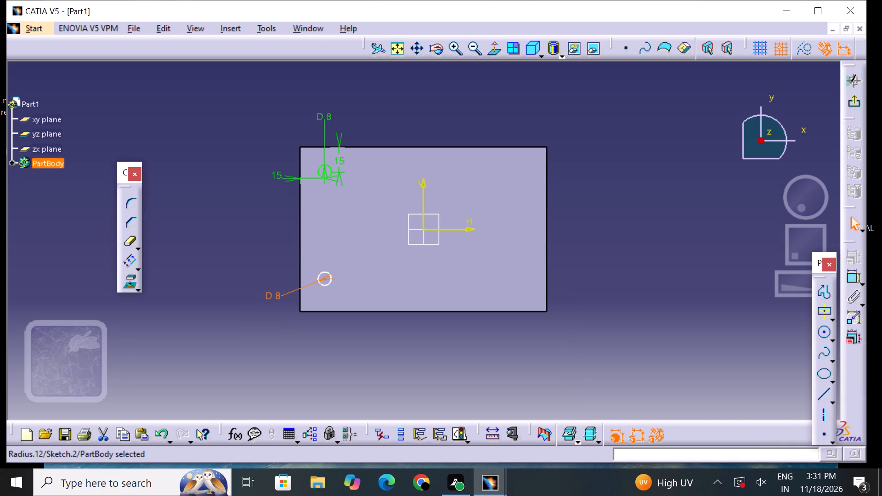
pyautogui.click(291, 330)
# Constrain the lower circle's center to 15 mm from the plate's lower edge.
pyautogui.click(853, 278)
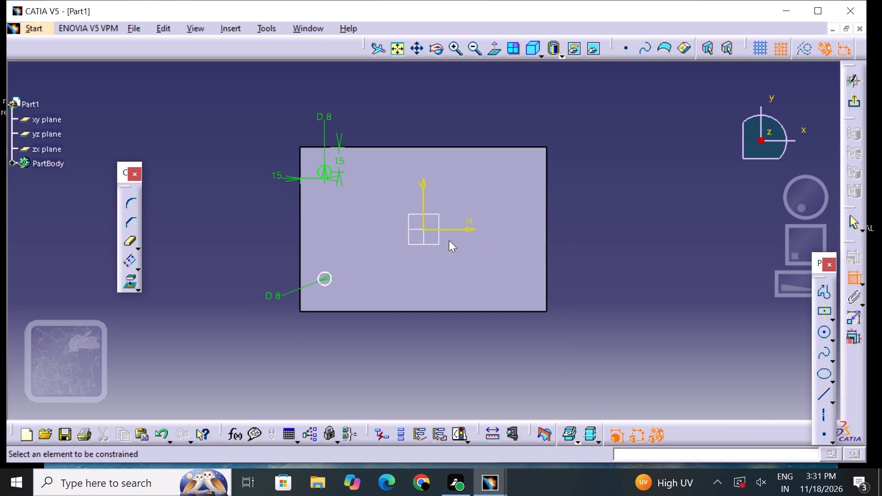
pyautogui.click(323, 279)
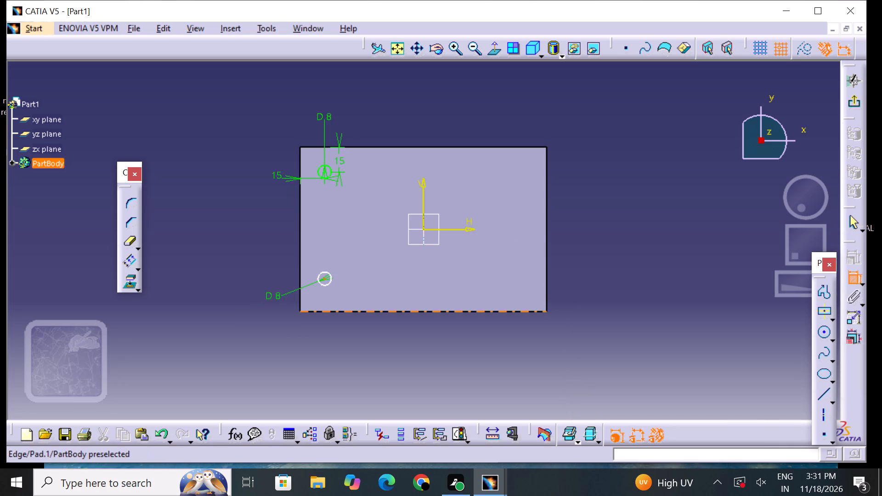
pyautogui.click(327, 312)
pyautogui.click(346, 290)
pyautogui.doubleClick(349, 289)
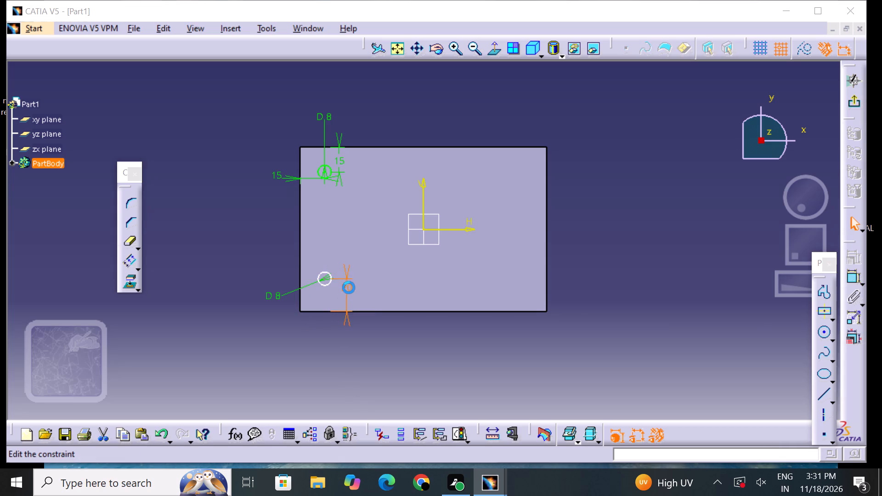
pyautogui.press('BackSpace')
pyautogui.write('15')
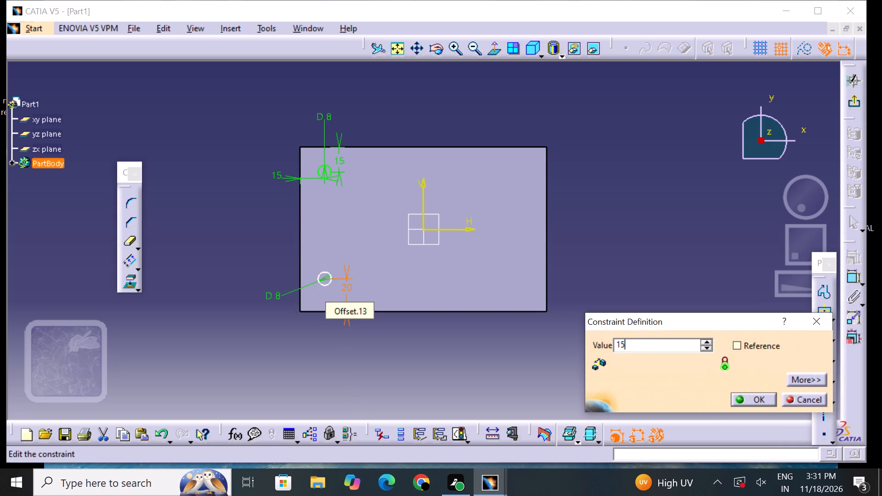
pyautogui.press('Return')
pyautogui.click(367, 341)
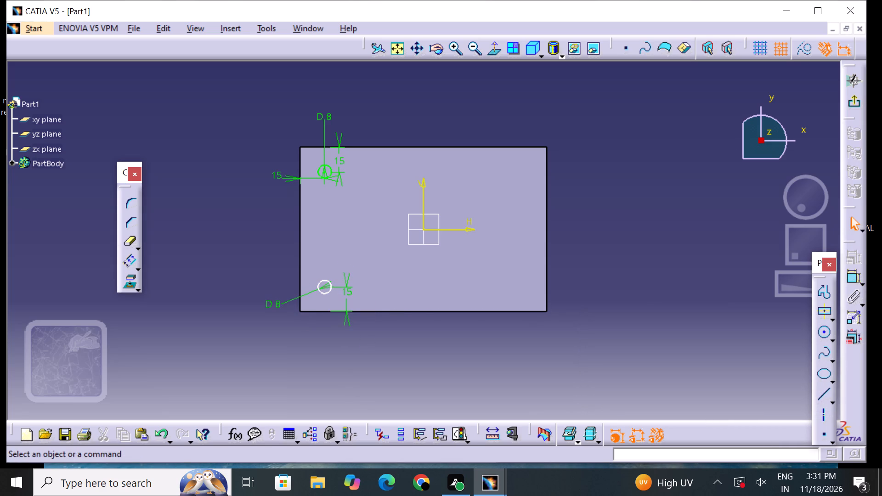
# Dimension the distance from the lower circle's center to the plate's left edge.
pyautogui.click(854, 276)
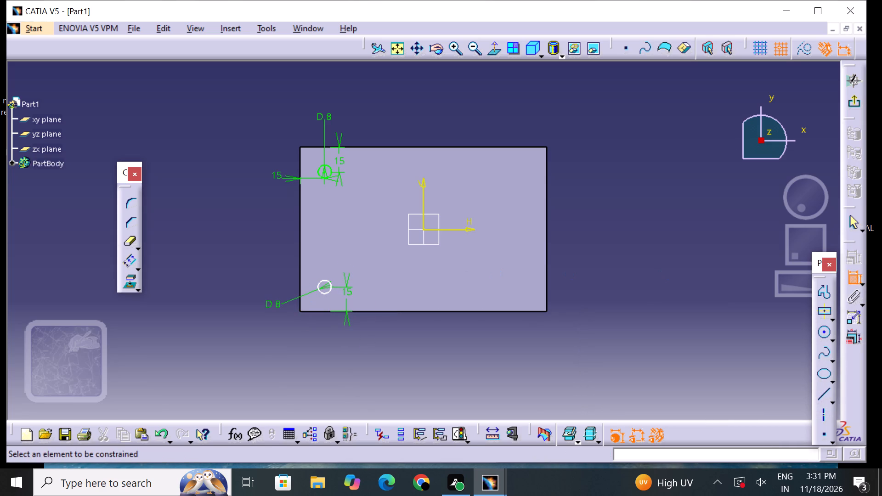
pyautogui.click(300, 284)
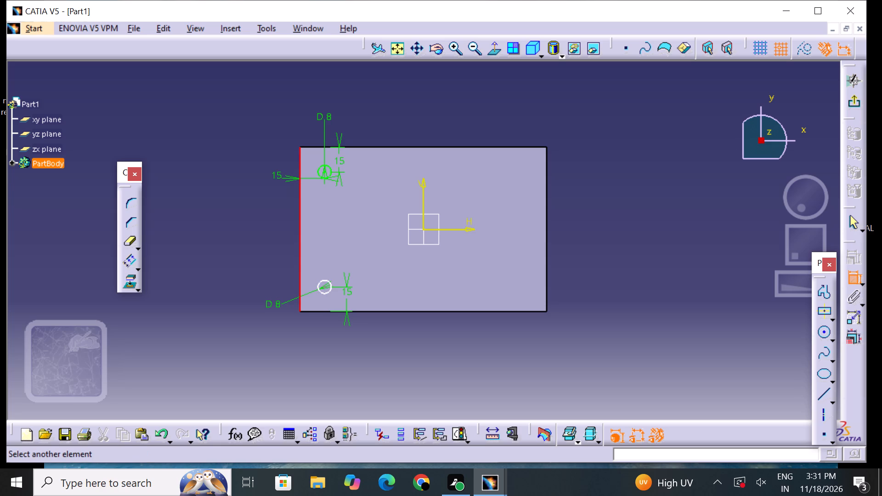
pyautogui.click(323, 288)
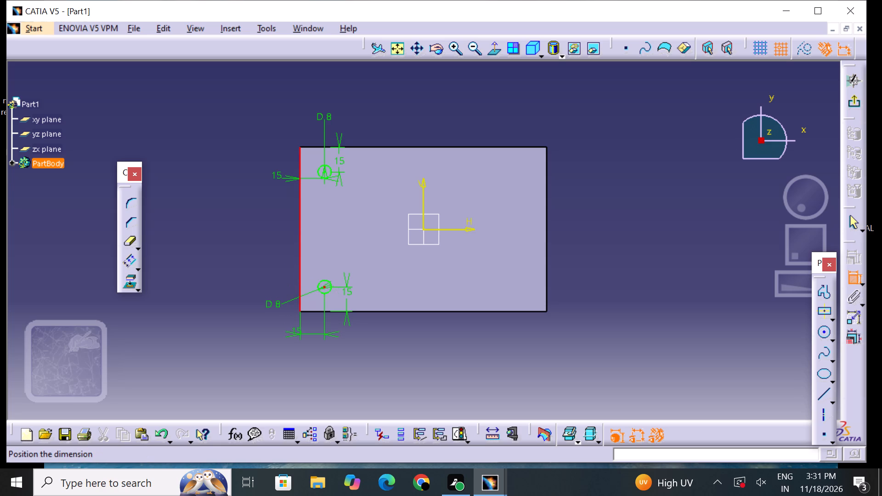
pyautogui.click(309, 323)
pyautogui.click(339, 357)
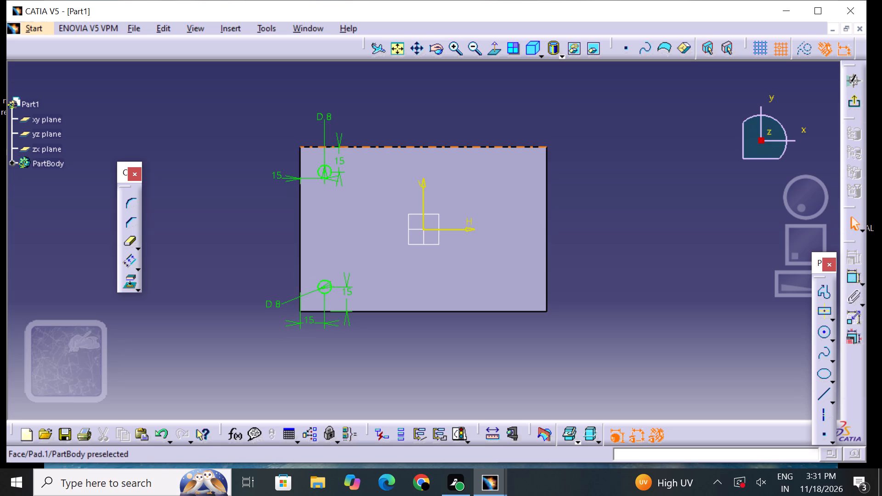
# Mirror both dimensioned circles about the sketch's vertical axis onto the other side of the plate.
pyautogui.moveTo(291, 118); pyautogui.dragTo(365, 352)
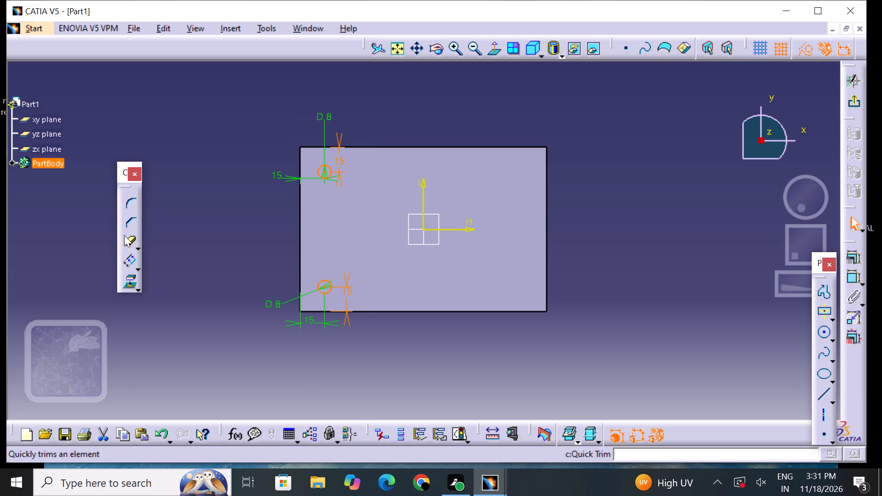
pyautogui.click(137, 262)
pyautogui.click(157, 278)
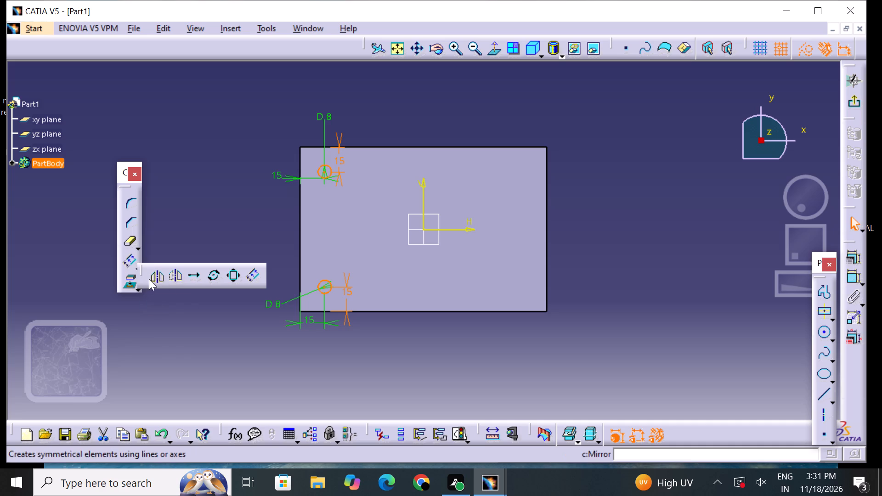
pyautogui.click(425, 201)
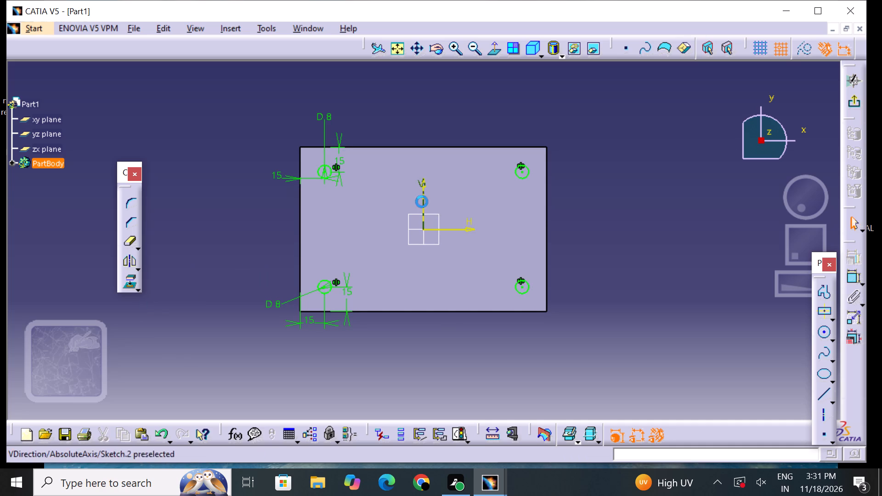
pyautogui.click(454, 347)
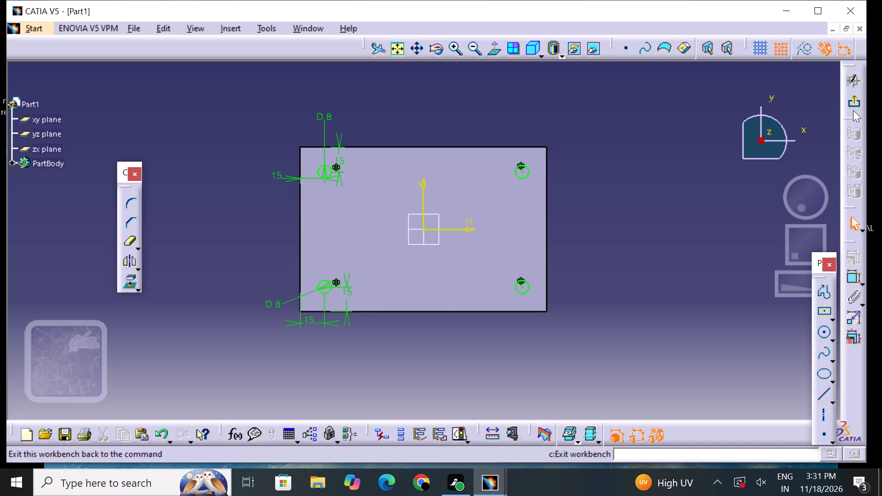
# Exit the sketch and cut its four circles downward into the plate as a 20 mm deep pocket.
pyautogui.click(853, 108)
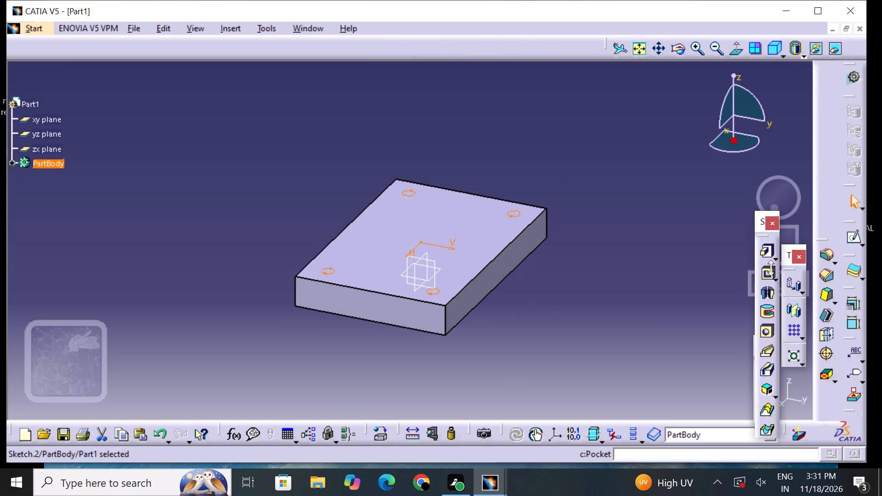
pyautogui.click(770, 267)
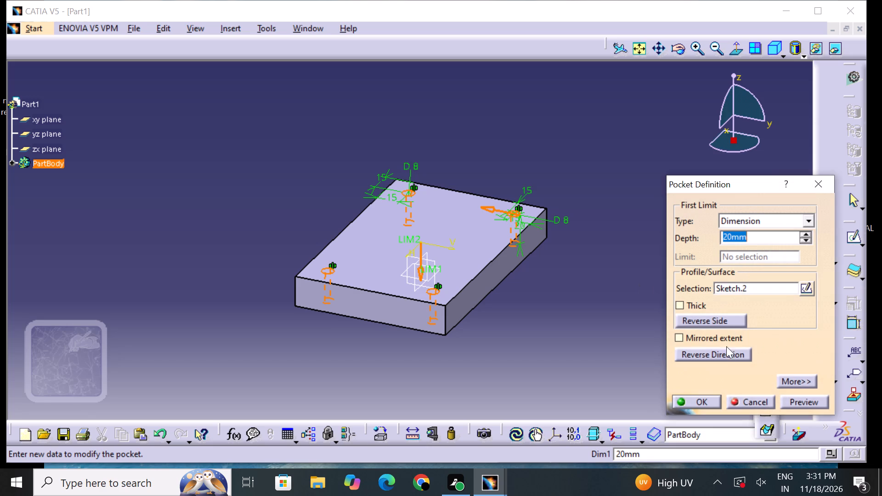
pyautogui.click(725, 350)
pyautogui.click(720, 356)
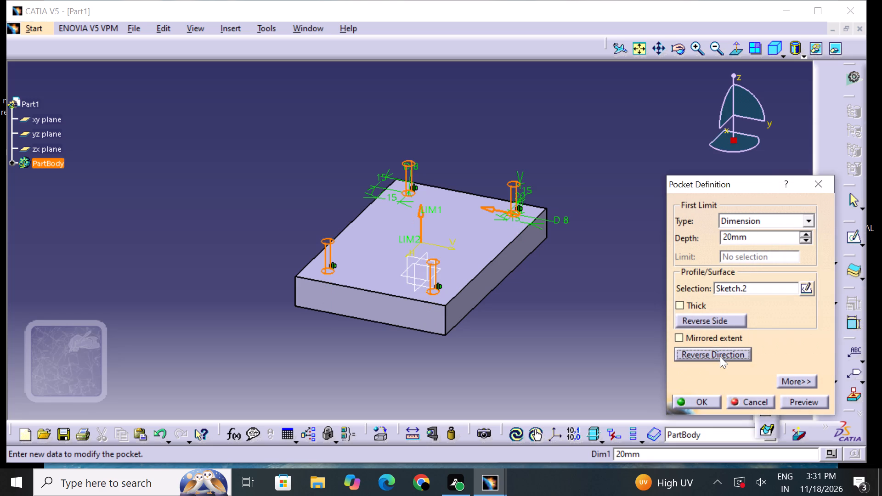
pyautogui.click(714, 401)
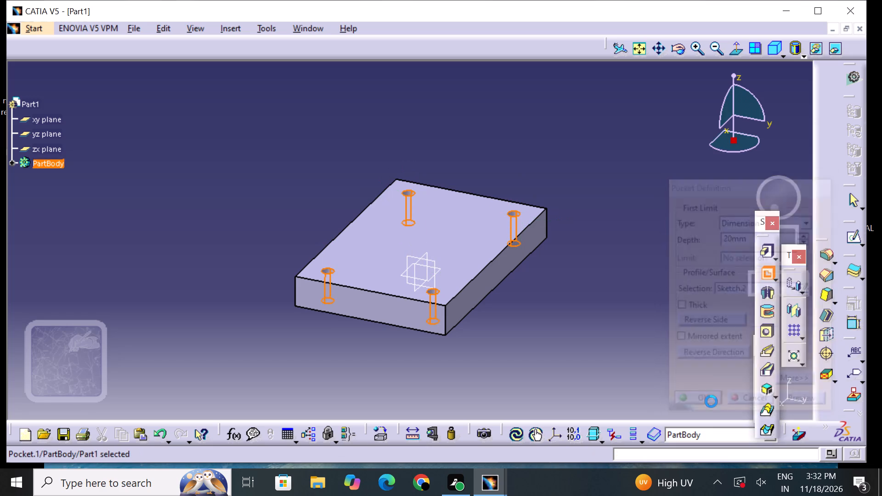
pyautogui.click(635, 384)
# Open a new sketch on the top face of the drilled plate.
pyautogui.moveTo(480, 169); pyautogui.dragTo(394, 303, button='middle')
pyautogui.moveTo(479, 169); pyautogui.dragTo(394, 303, button='right')
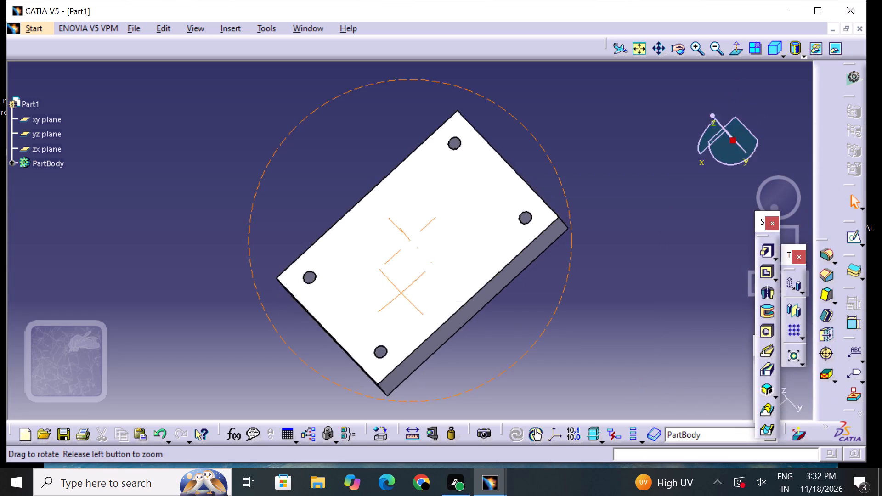
pyautogui.moveTo(394, 303); pyautogui.dragTo(507, 204, button='right')
pyautogui.moveTo(394, 303); pyautogui.dragTo(507, 204, button='middle')
pyautogui.moveTo(507, 204); pyautogui.dragTo(507, 205, button='right')
pyautogui.click(468, 231)
pyautogui.click(848, 238)
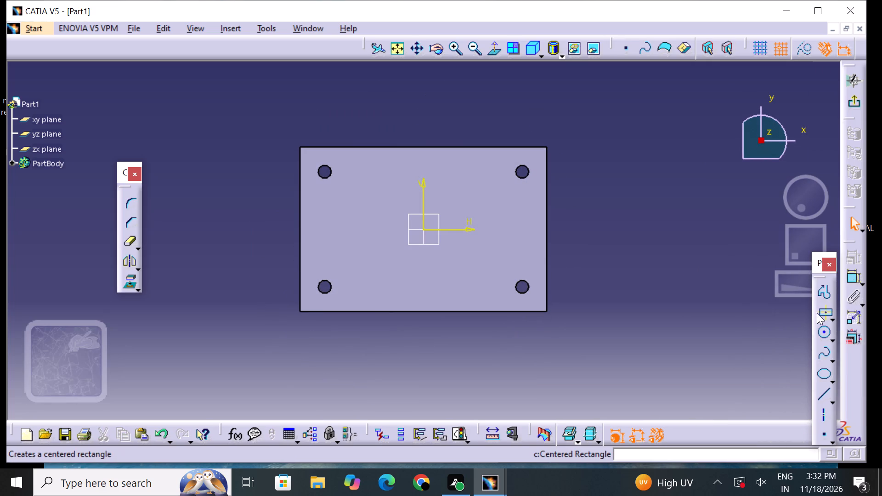
# Sketch a centered rectangle at the origin, about 100 mm wide and 60 mm high.
pyautogui.click(821, 311)
pyautogui.click(424, 228)
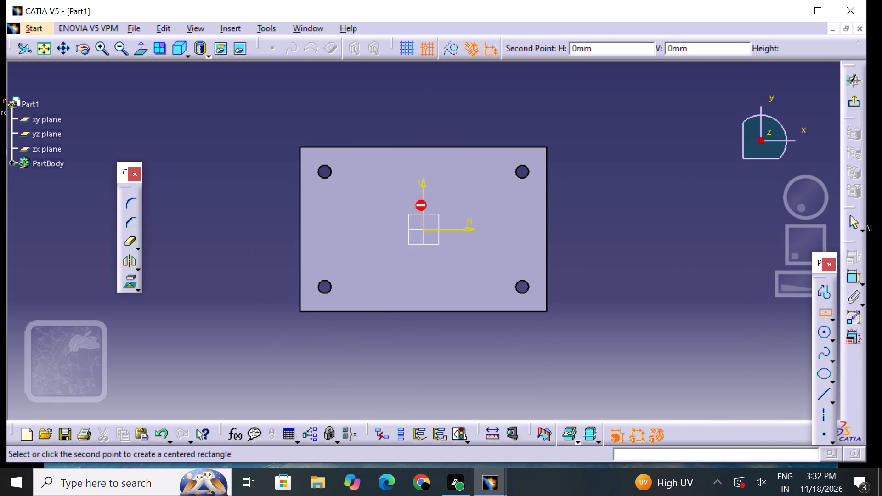
pyautogui.click(503, 175)
pyautogui.click(669, 243)
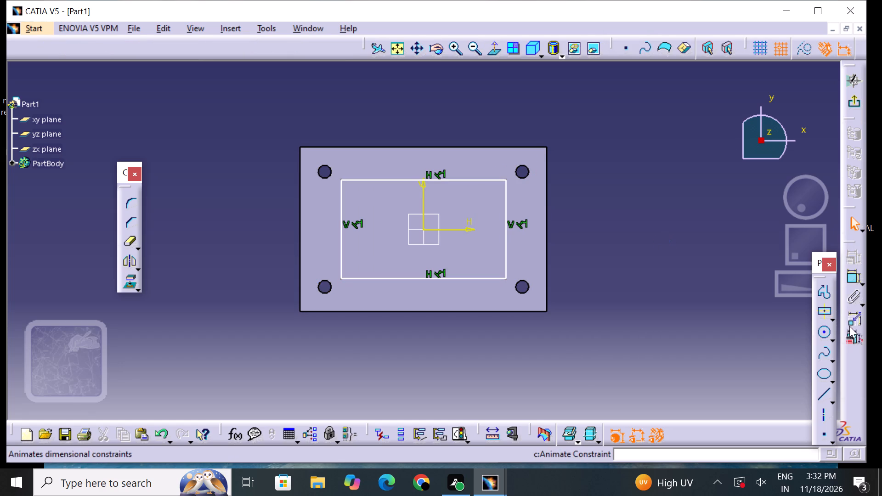
# Sketch a second centered rectangle at the origin, about 40 mm wide and 140 mm high, crossing the first.
pyautogui.click(826, 312)
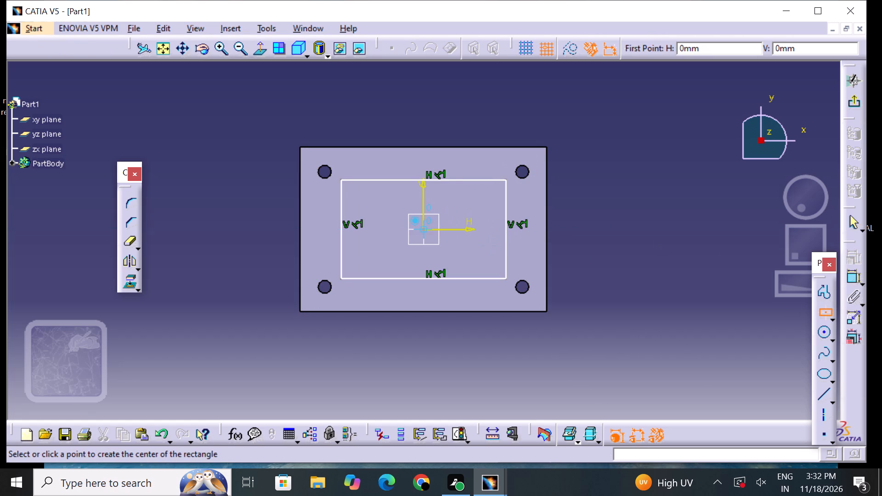
pyautogui.click(423, 230)
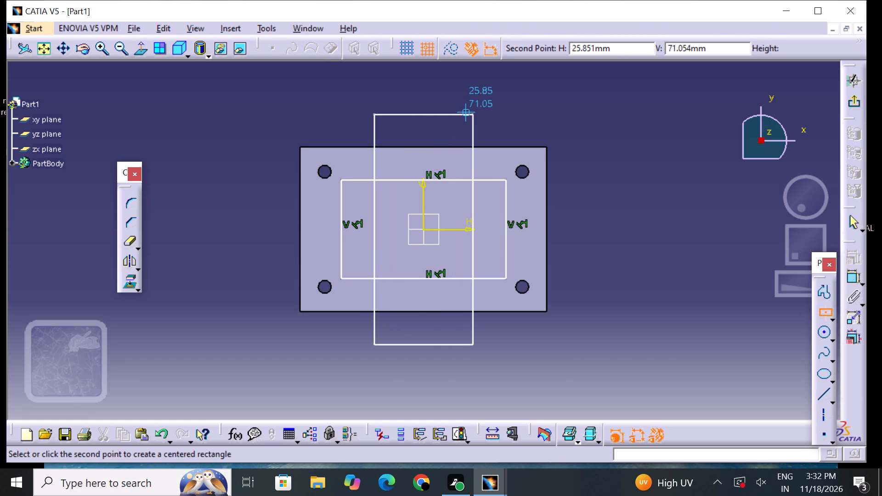
pyautogui.click(452, 113)
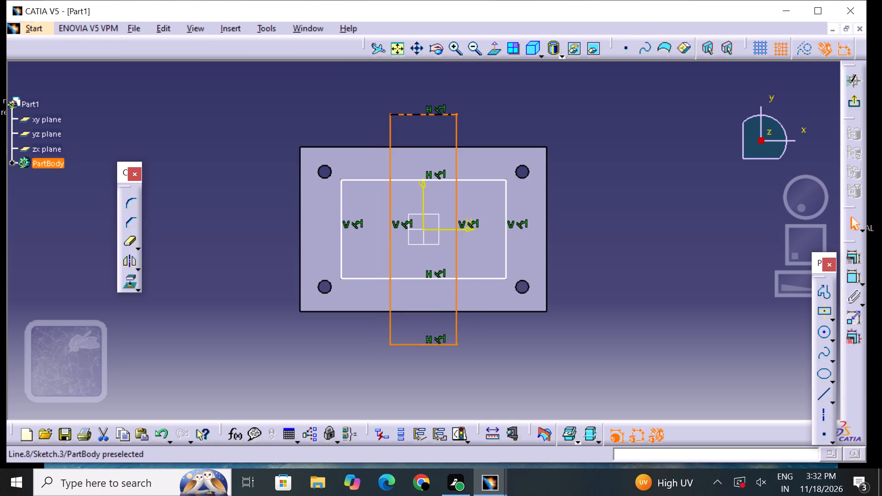
pyautogui.click(518, 115)
# Dimension the horizontal length of the wider centered rectangle, placing the dimension above the plate.
pyautogui.click(855, 275)
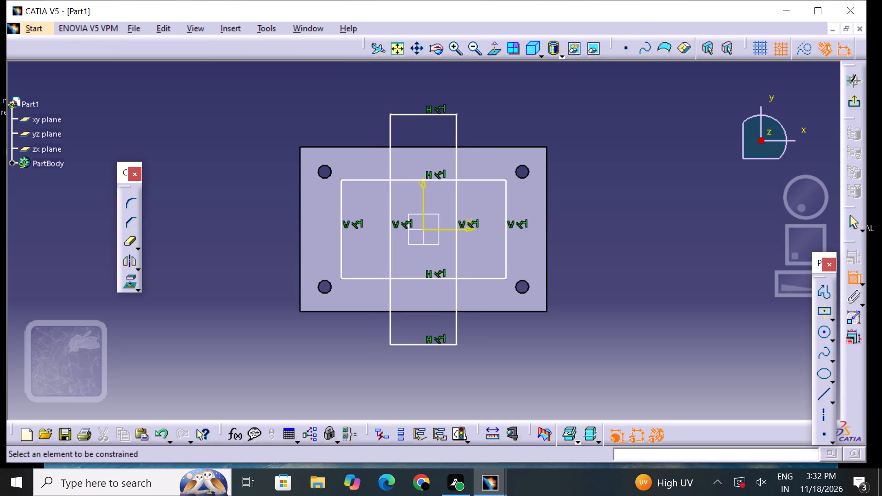
pyautogui.click(474, 180)
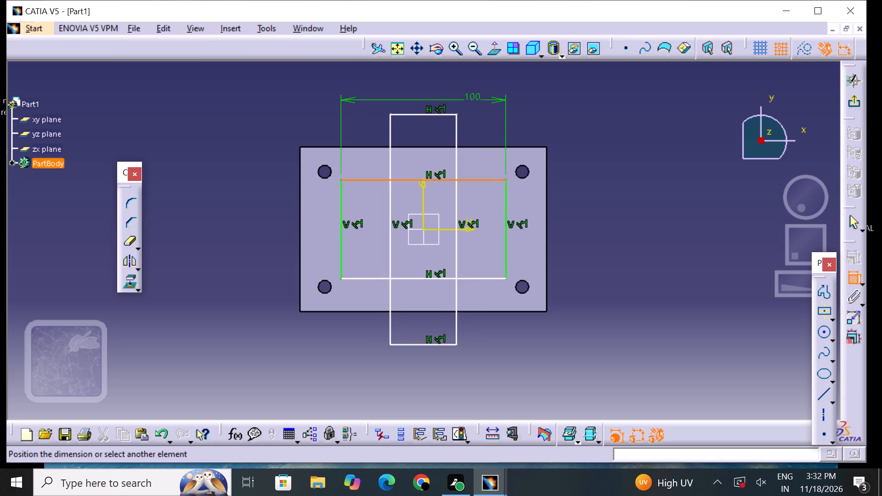
pyautogui.click(473, 97)
pyautogui.click(660, 253)
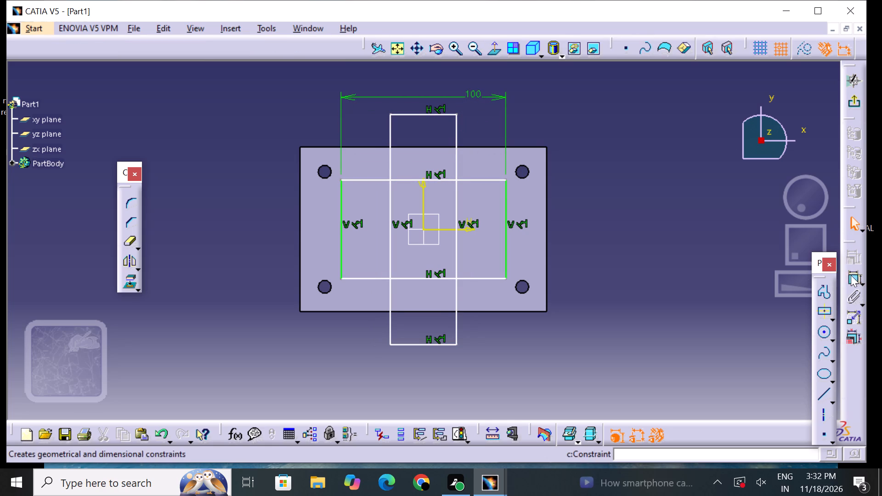
# Dimension the wider rectangle's vertical height beside the plate and set it to 30 mm.
pyautogui.click(852, 276)
pyautogui.moveTo(505, 243); pyautogui.dragTo(512, 243)
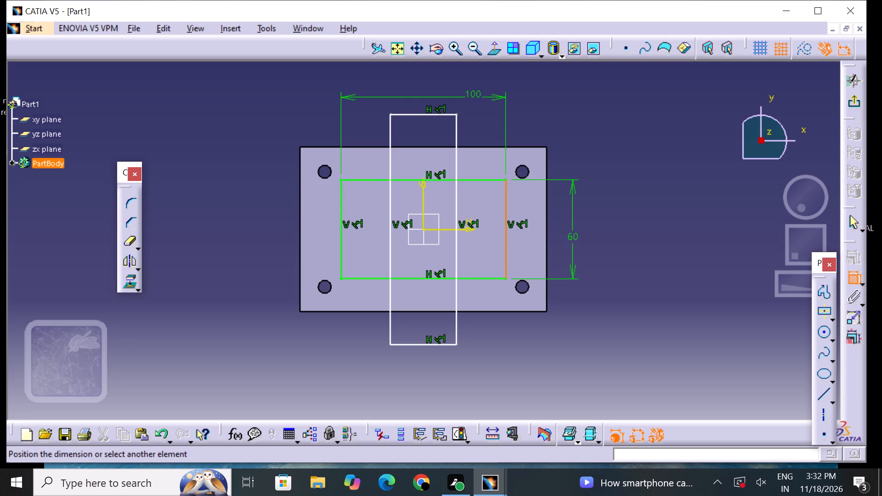
pyautogui.click(574, 239)
pyautogui.doubleClick(574, 236)
pyautogui.press('BackSpace')
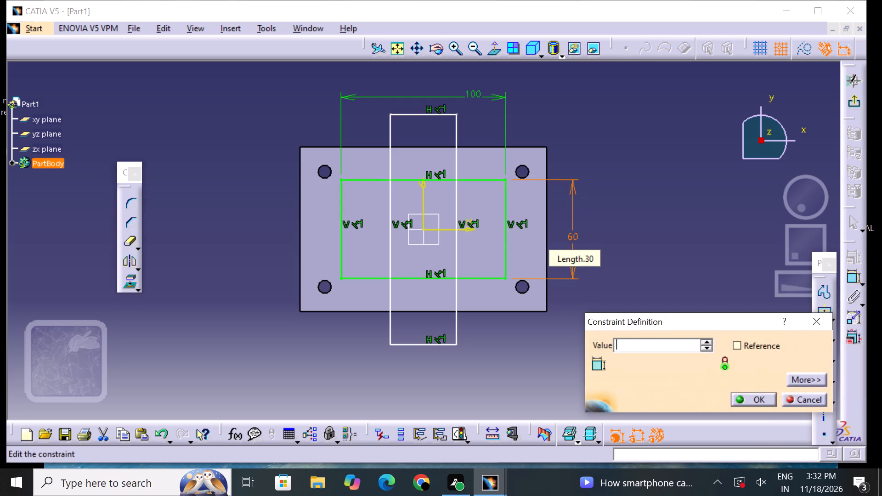
pyautogui.write('30')
pyautogui.press('Return')
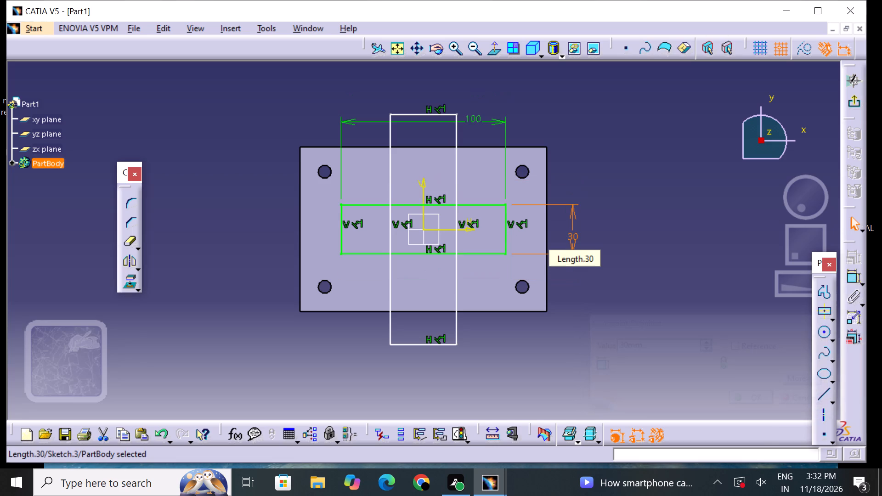
pyautogui.click(611, 279)
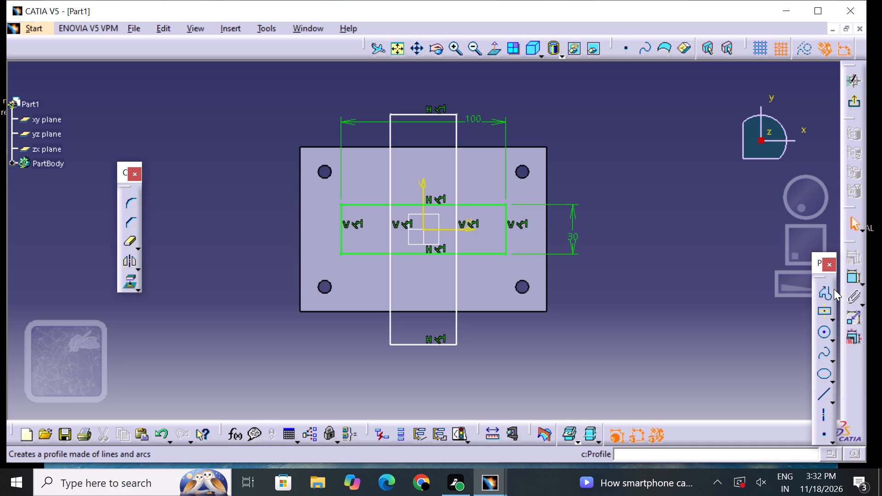
# Dimension the horizontal width of the tall crossing rectangle above its top edge and set it to 50 mm.
pyautogui.click(847, 281)
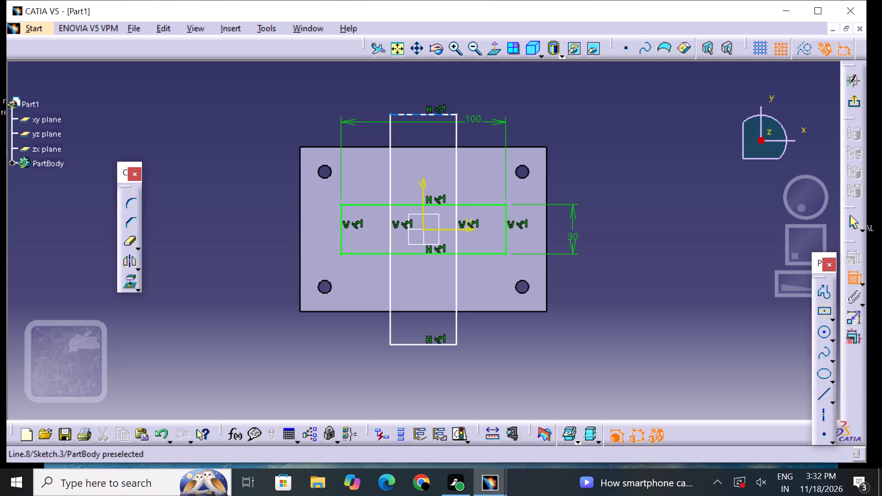
pyautogui.click(440, 113)
pyautogui.click(427, 89)
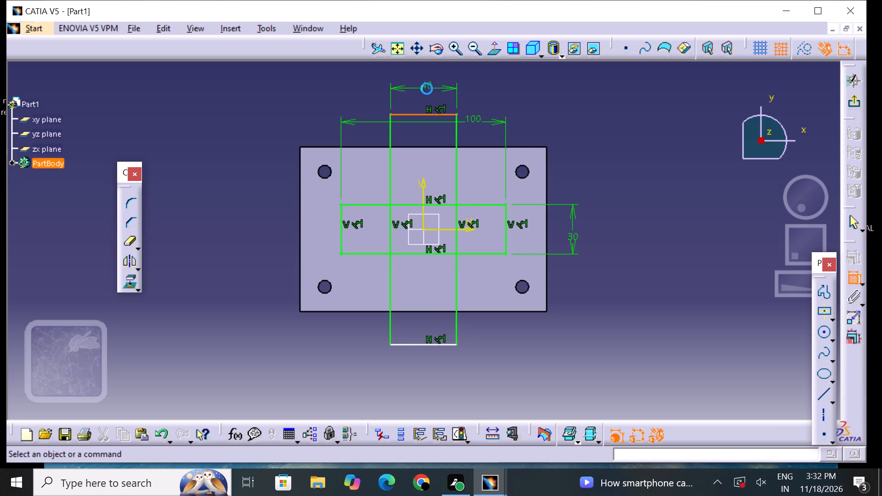
pyautogui.doubleClick(426, 85)
pyautogui.press('BackSpace')
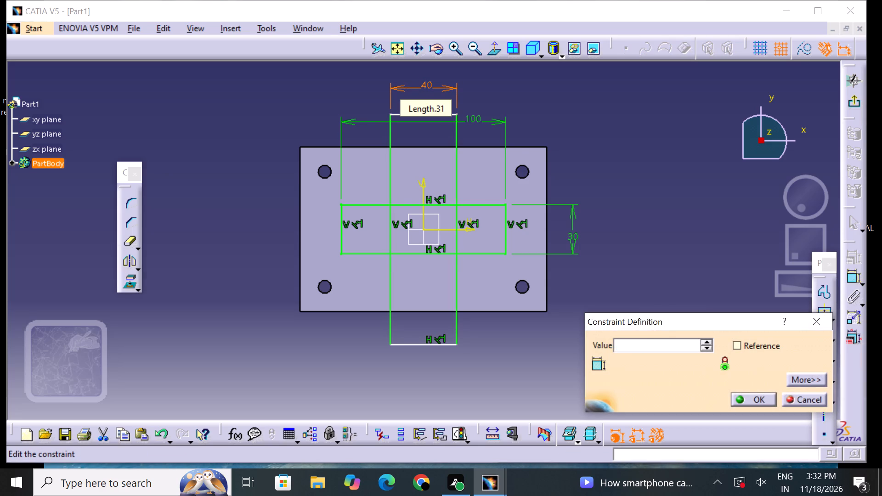
pyautogui.write('50')
pyautogui.press('Return')
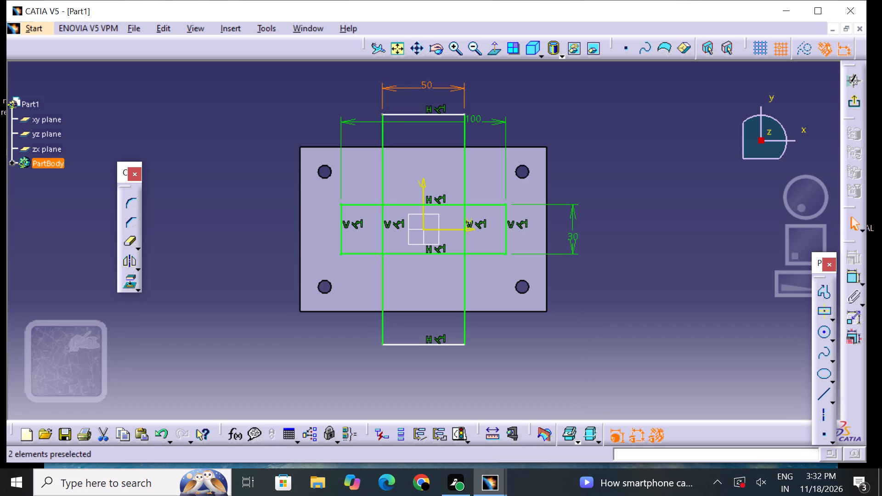
pyautogui.click(633, 136)
# Dimension the tall rectangle's vertical height beside the plate and set it to 70 mm.
pyautogui.click(855, 275)
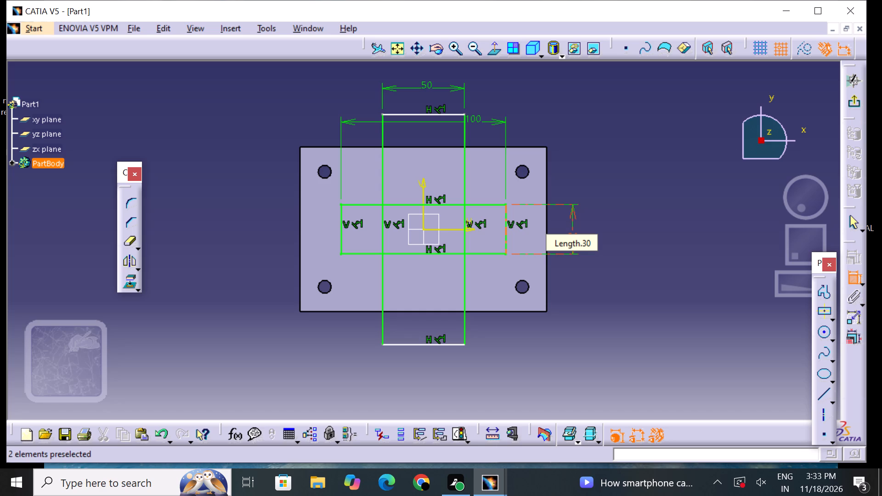
pyautogui.click(463, 179)
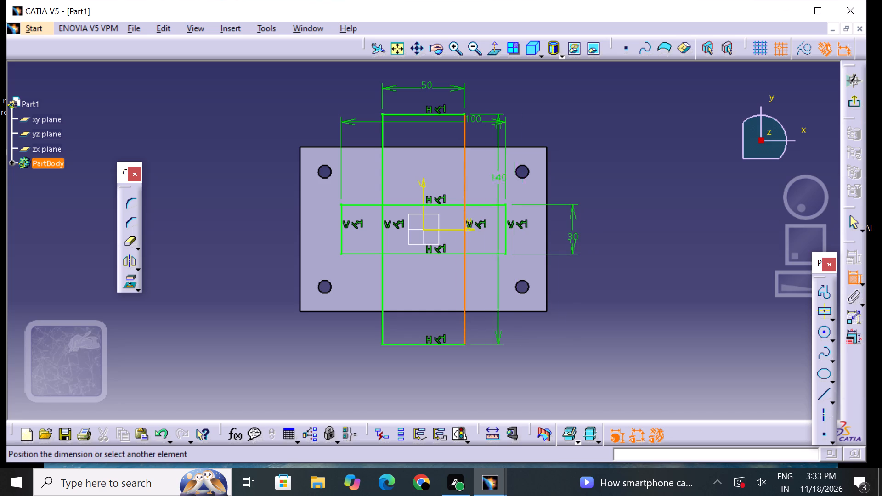
pyautogui.click(573, 189)
pyautogui.click(574, 185)
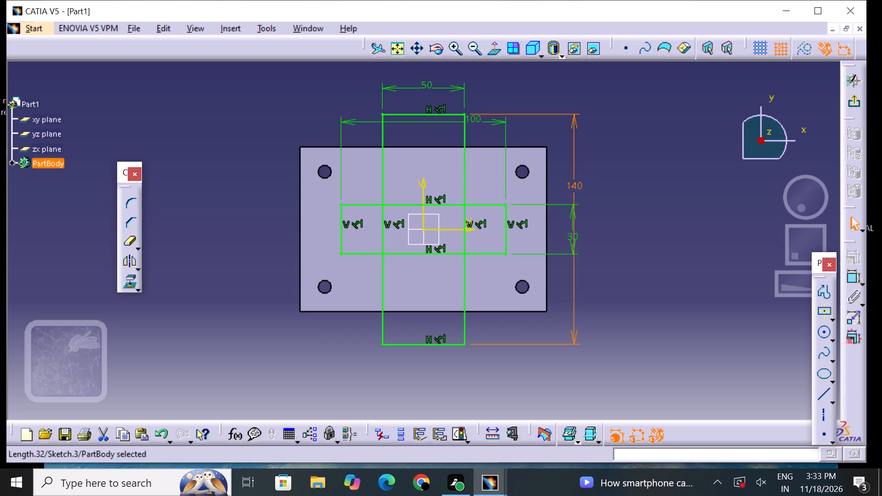
pyautogui.click(574, 185)
pyautogui.press('BackSpace')
pyautogui.write('70')
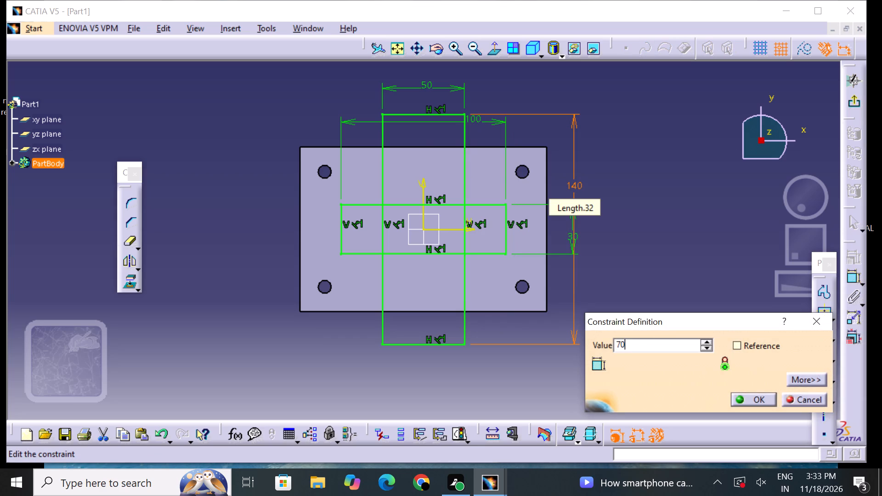
pyautogui.press('Return')
pyautogui.click(670, 210)
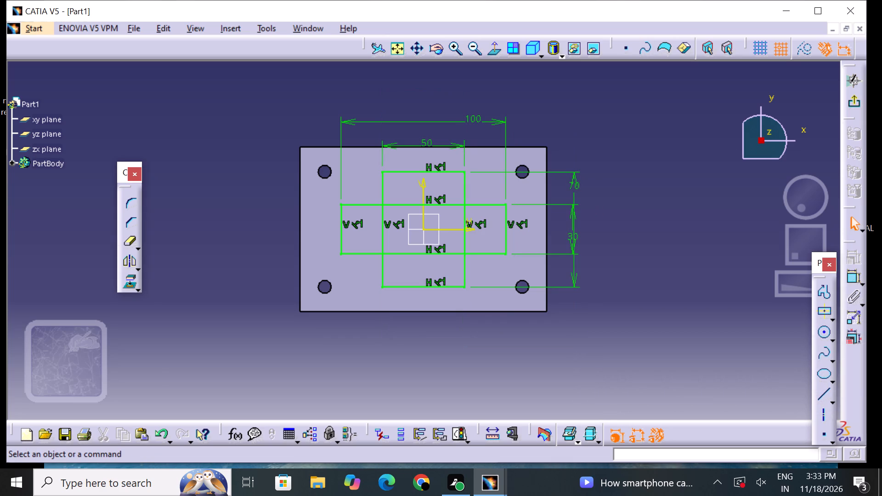
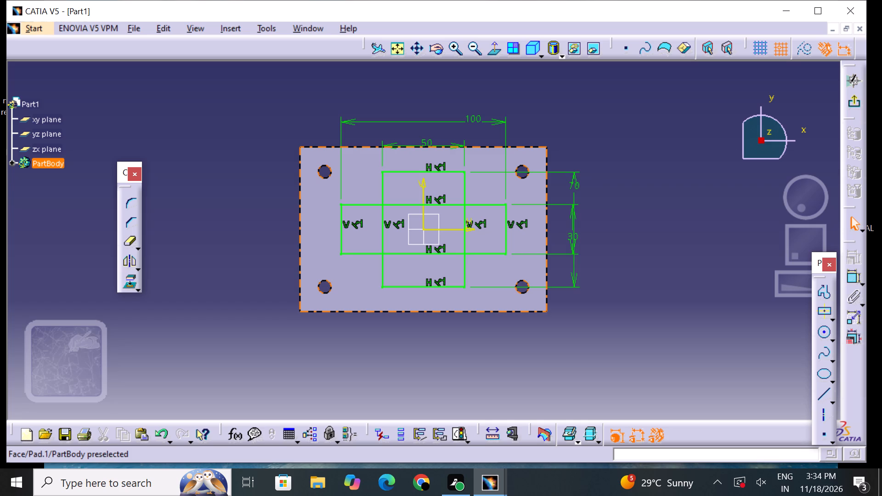
# Quick Trim the four inner segments where the two rectangles overlap, converting length constraints into distances, to leave a single cross-shaped outline.
pyautogui.doubleClick(133, 245)
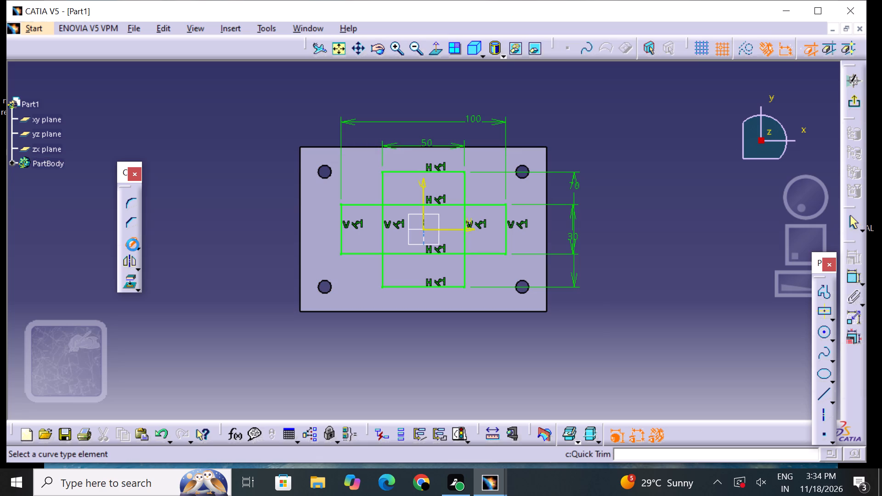
pyautogui.click(383, 225)
pyautogui.click(407, 203)
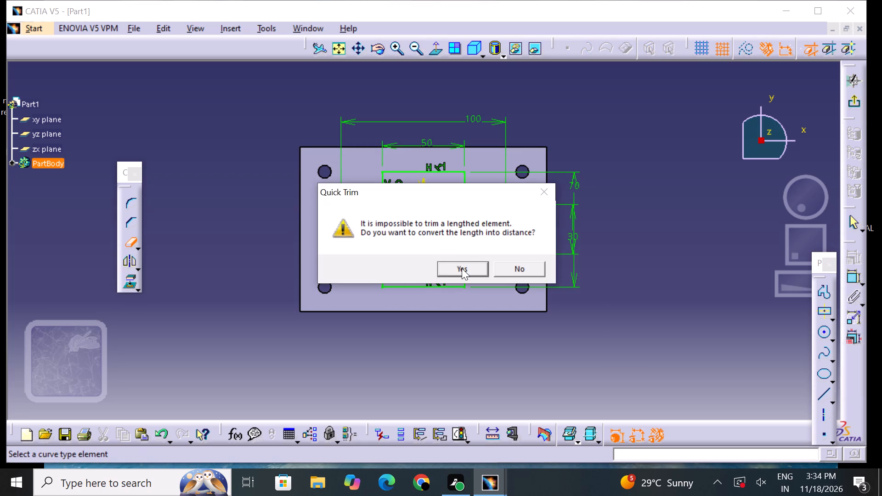
pyautogui.click(462, 268)
pyautogui.click(467, 233)
pyautogui.click(464, 237)
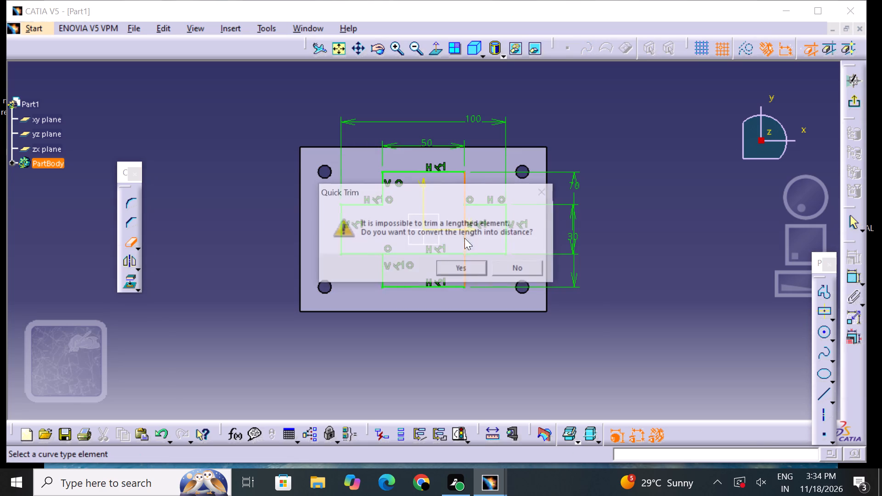
pyautogui.click(455, 264)
pyautogui.click(433, 251)
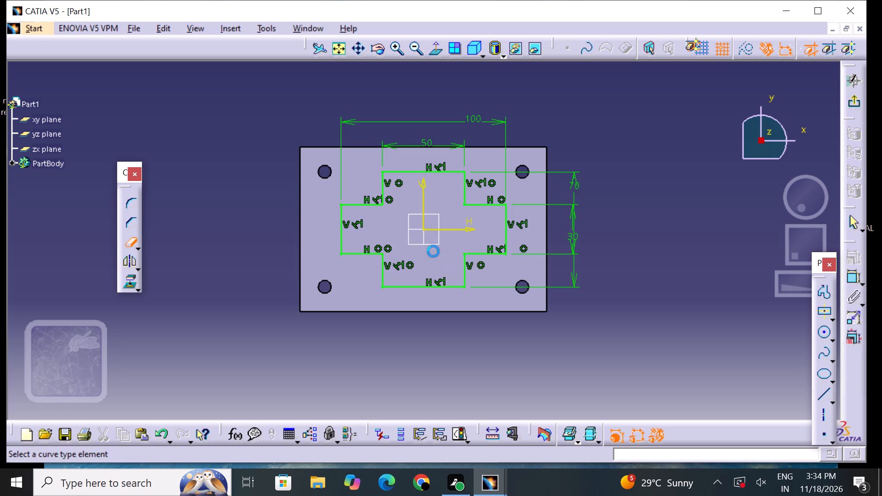
pyautogui.click(124, 239)
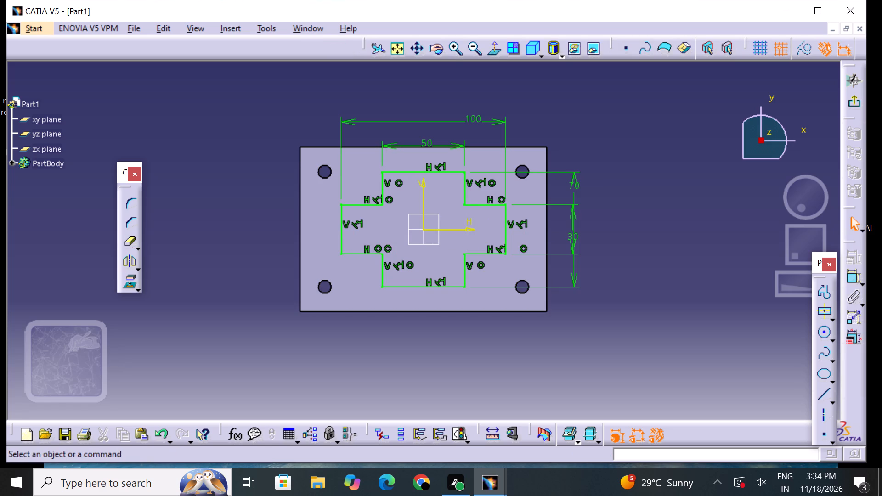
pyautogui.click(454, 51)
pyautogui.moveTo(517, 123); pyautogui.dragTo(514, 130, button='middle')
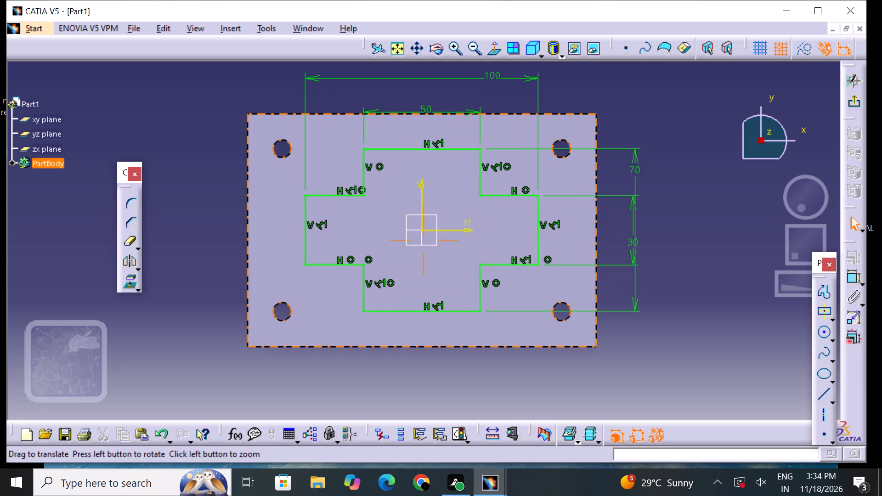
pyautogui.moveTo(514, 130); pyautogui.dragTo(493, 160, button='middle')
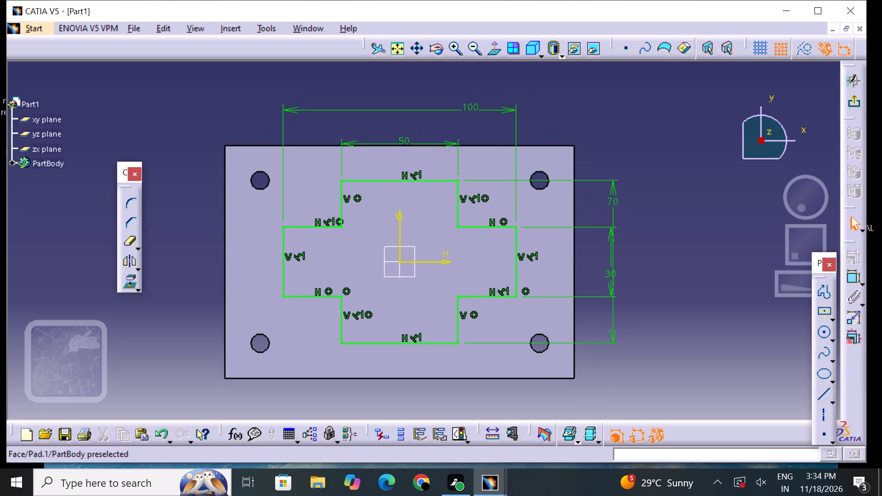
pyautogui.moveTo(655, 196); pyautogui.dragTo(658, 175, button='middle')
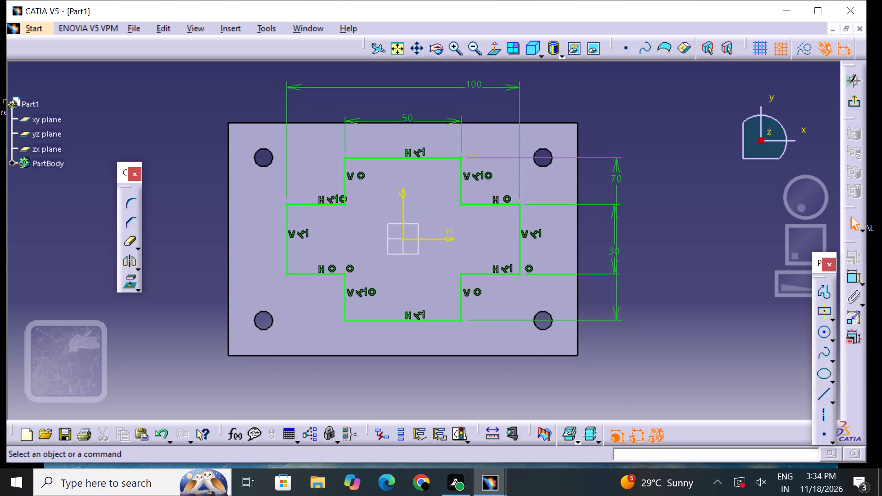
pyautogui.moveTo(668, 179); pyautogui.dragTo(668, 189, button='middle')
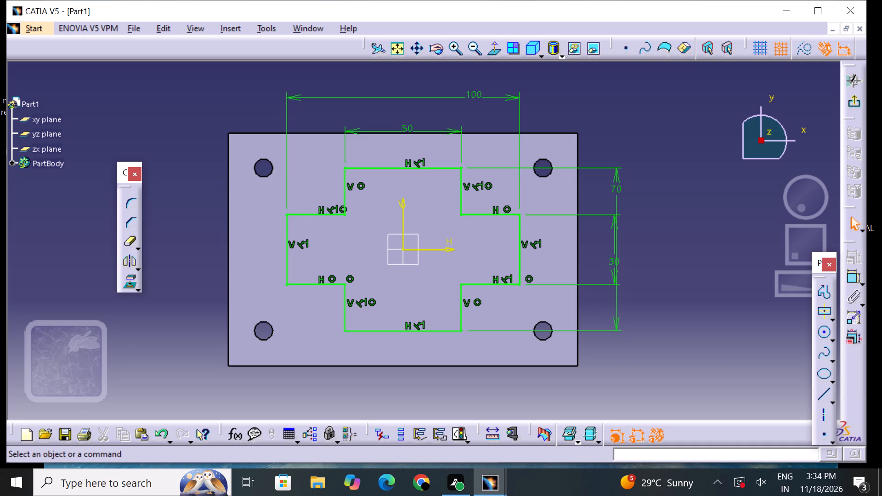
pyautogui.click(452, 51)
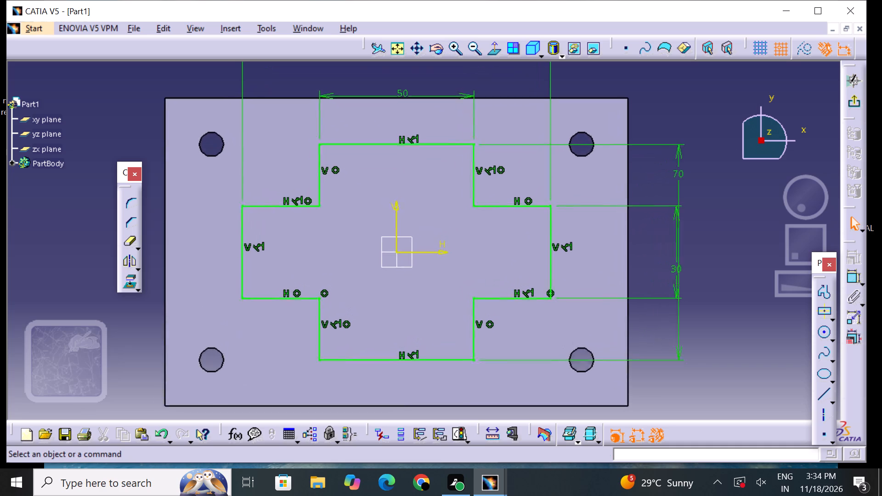
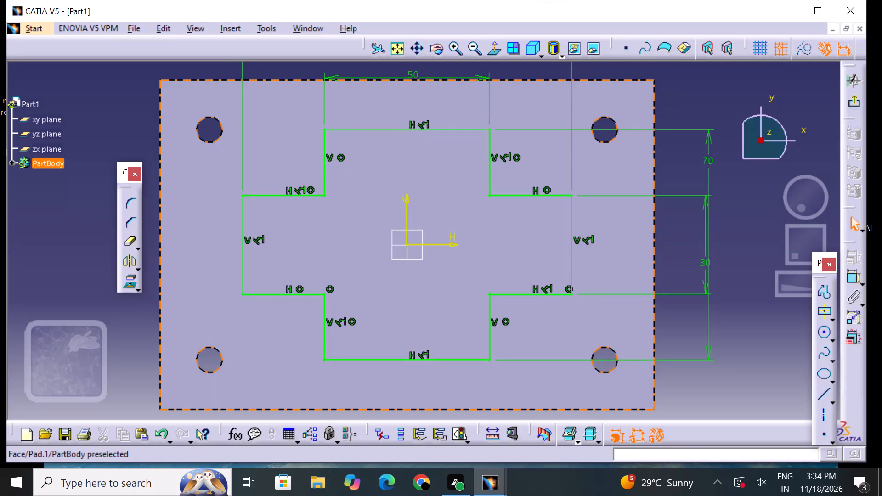
# Round the cross outline's two inner corners on the left arm with Corner, radii about 8.4 mm above and 6 mm below.
pyautogui.click(134, 203)
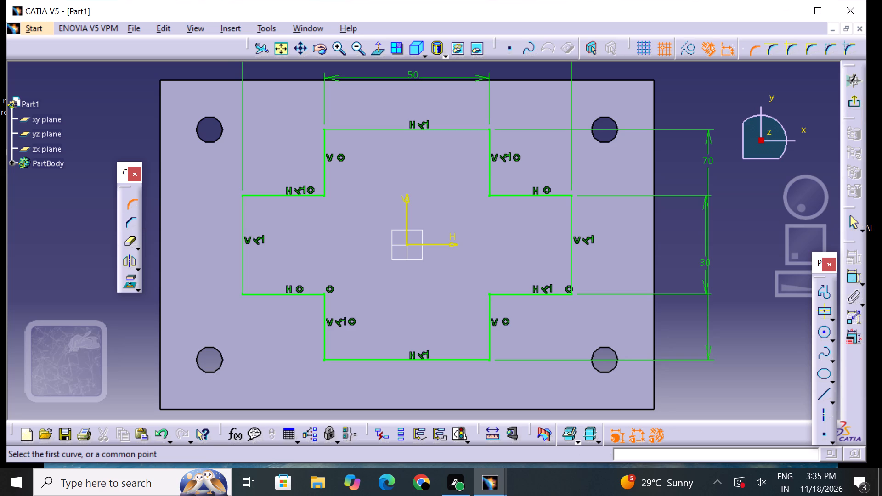
pyautogui.click(296, 194)
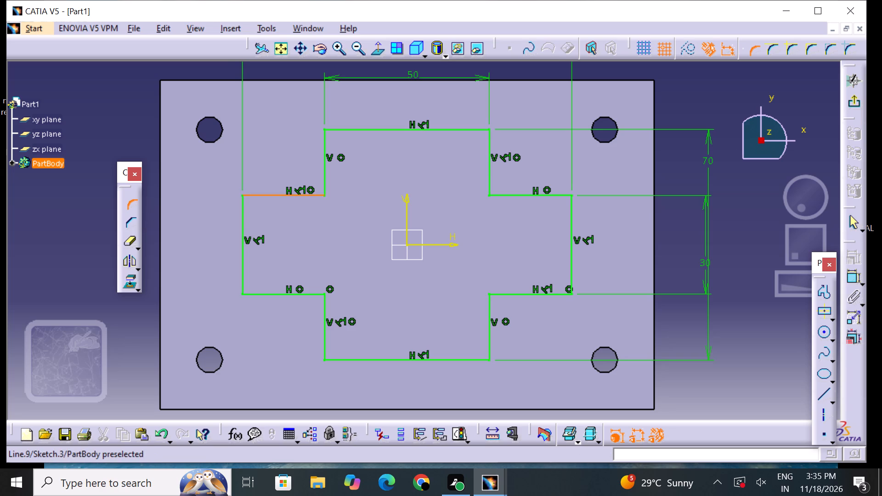
pyautogui.click(324, 179)
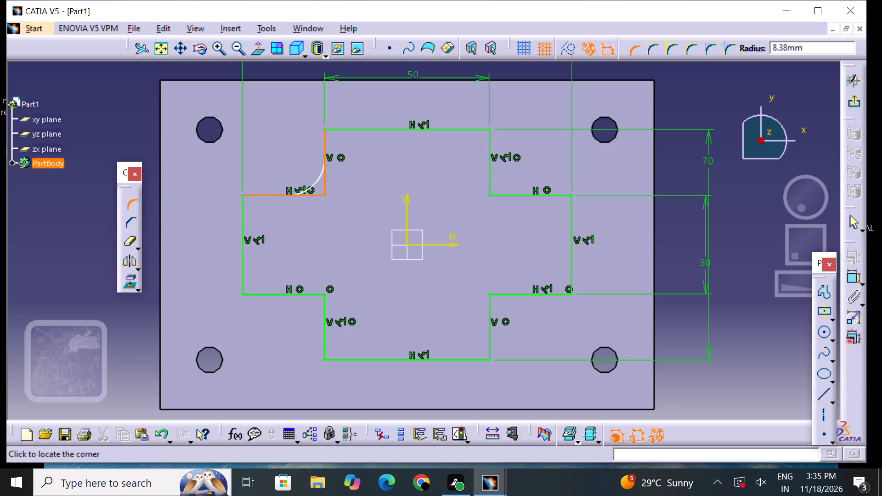
pyautogui.click(318, 192)
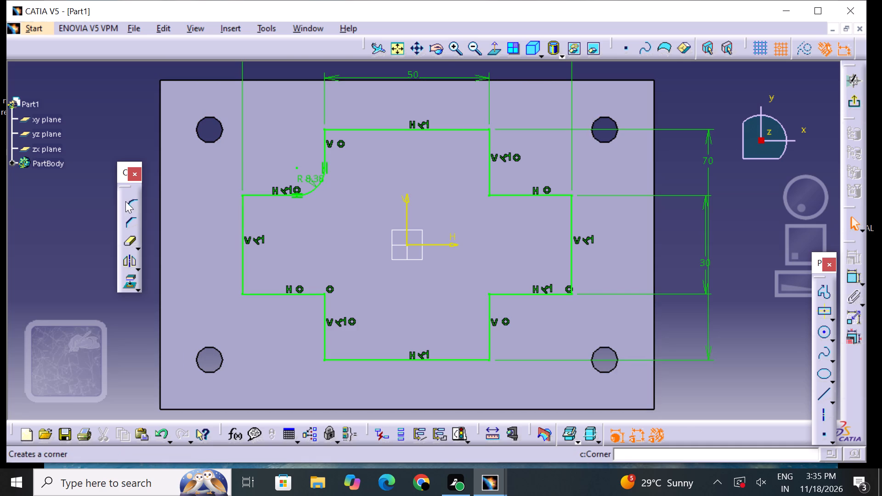
pyautogui.click(128, 199)
pyautogui.click(308, 293)
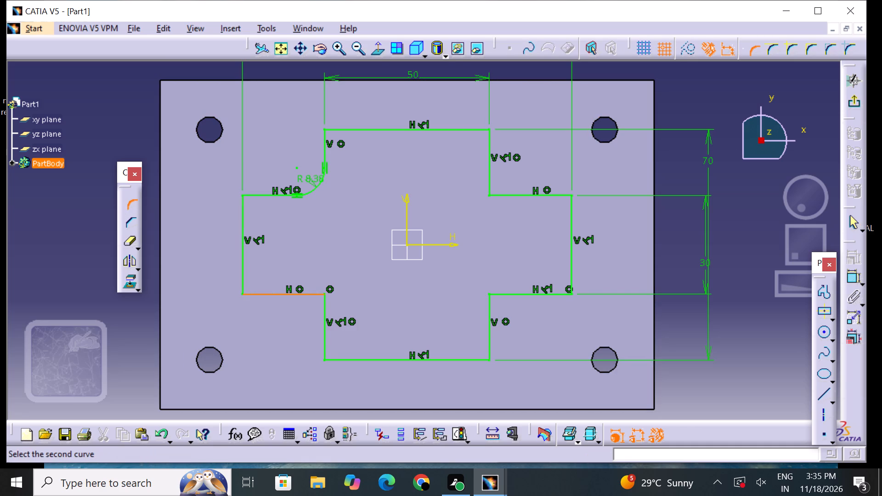
pyautogui.click(324, 309)
pyautogui.click(320, 299)
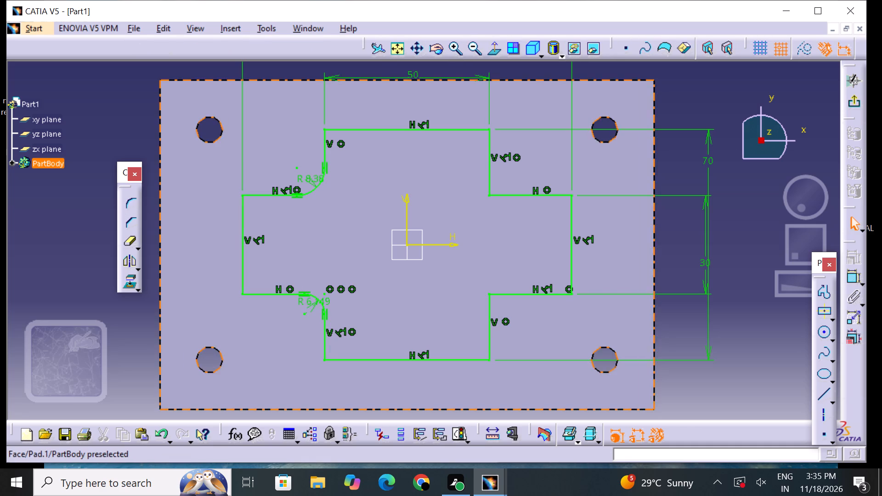
# Round the cross outline's two inner corners on the right arm with Corner, radii about 8 mm below and 7 mm above.
pyautogui.click(133, 201)
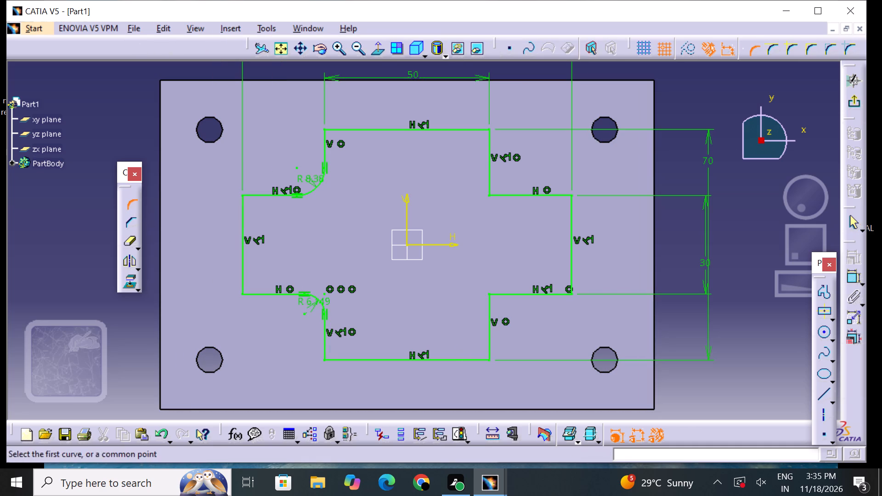
pyautogui.click(488, 312)
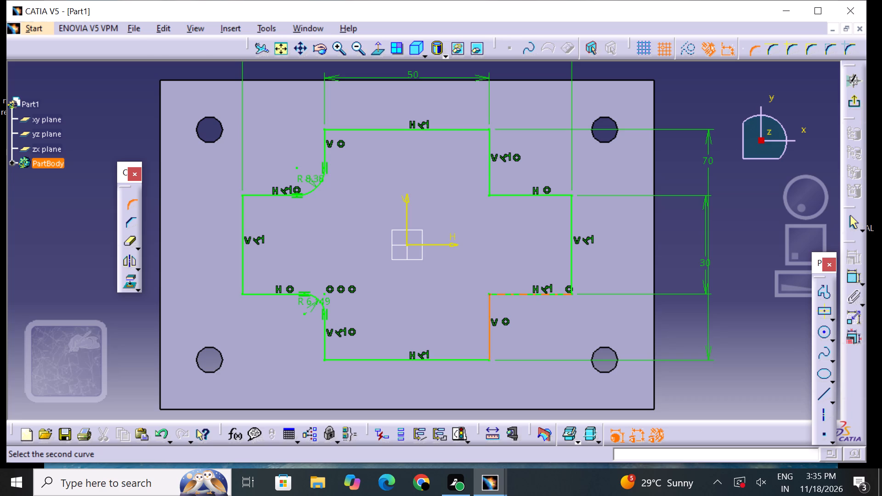
pyautogui.click(503, 295)
pyautogui.click(497, 301)
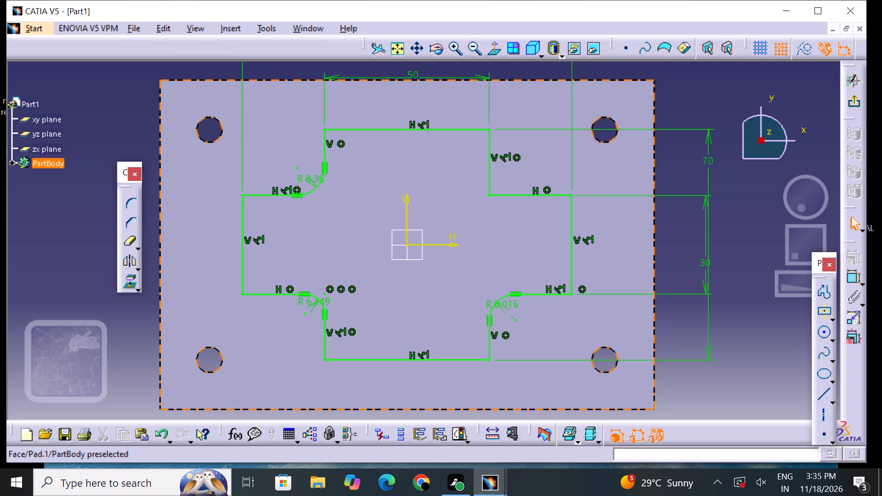
pyautogui.click(128, 203)
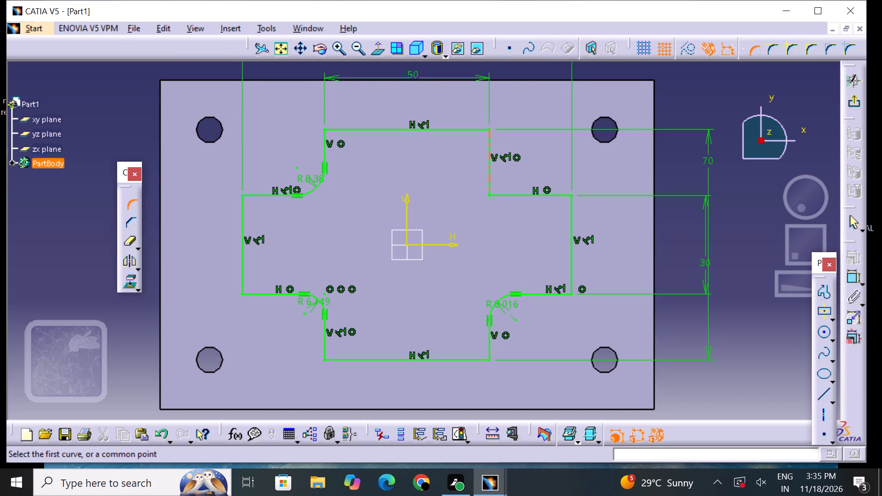
pyautogui.click(490, 184)
pyautogui.click(504, 196)
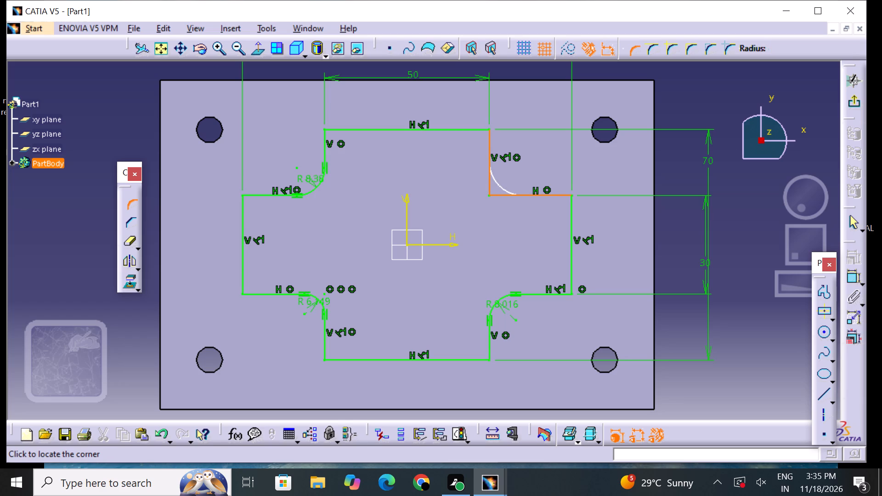
pyautogui.click(495, 187)
pyautogui.click(450, 219)
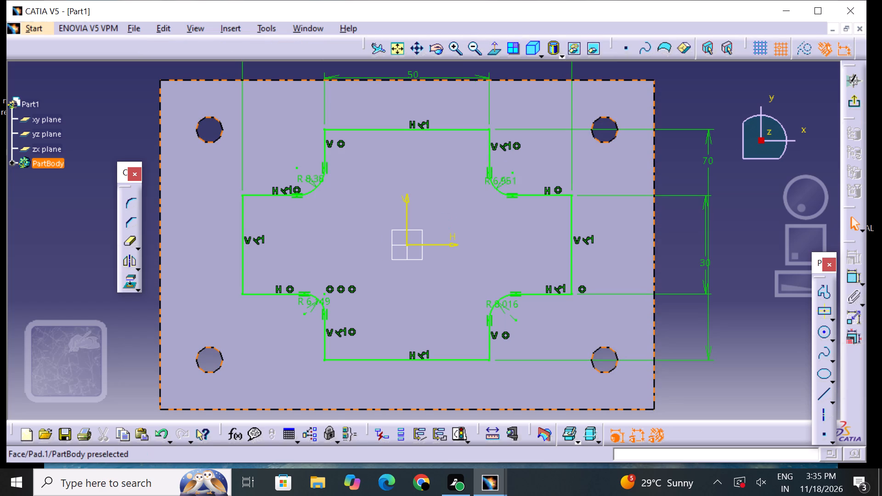
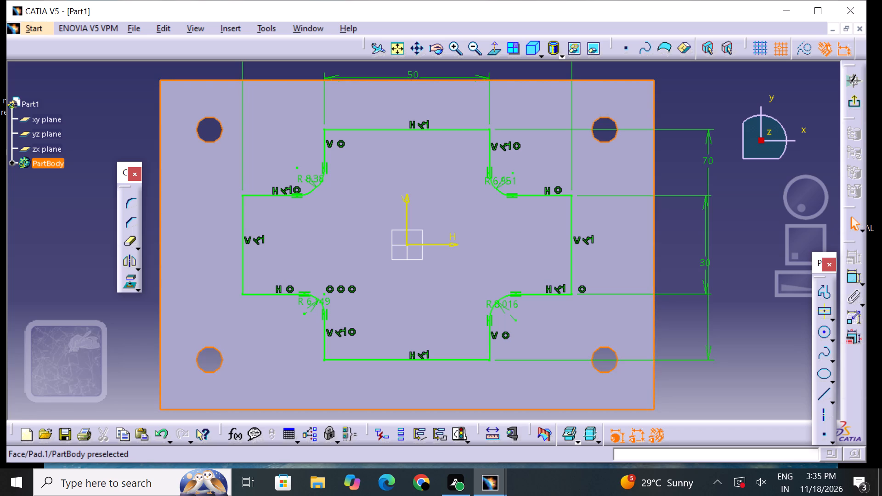
# Set the radii of the two inner corners at the cross's left arm, above and below it, to 8 mm.
pyautogui.doubleClick(308, 177)
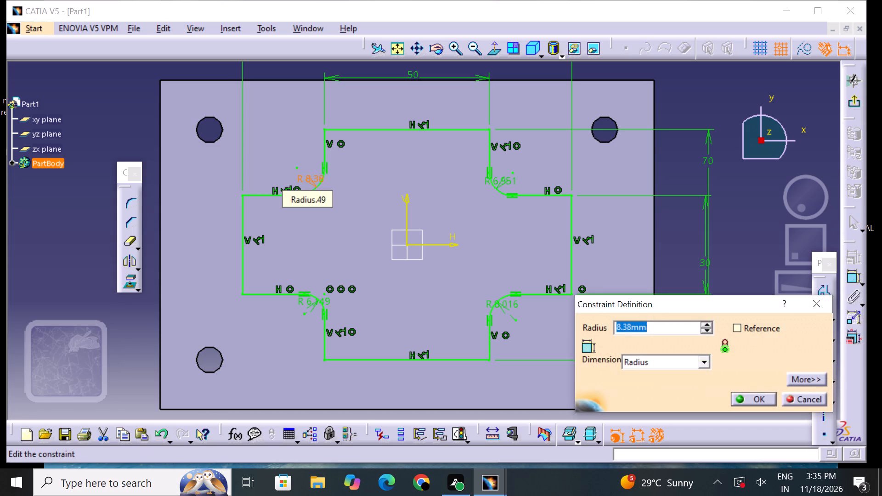
pyautogui.press('BackSpace')
pyautogui.press('8')
pyautogui.press('Return')
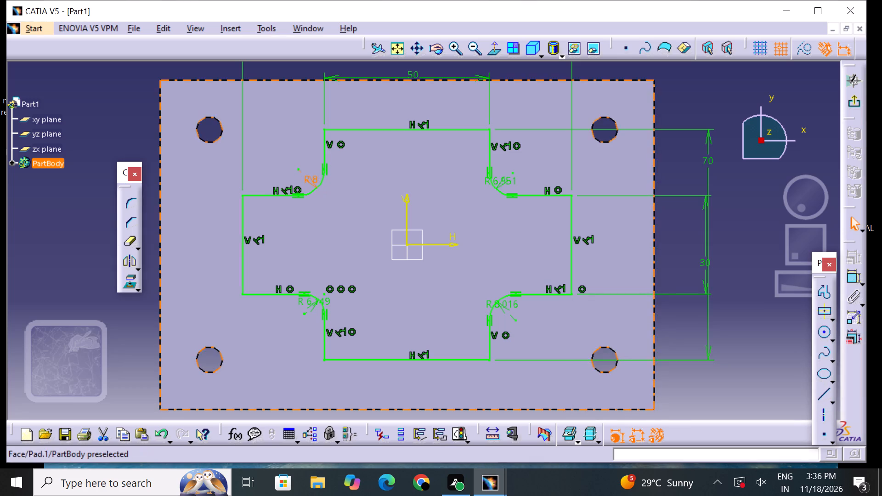
pyautogui.click(309, 303)
pyautogui.click(306, 302)
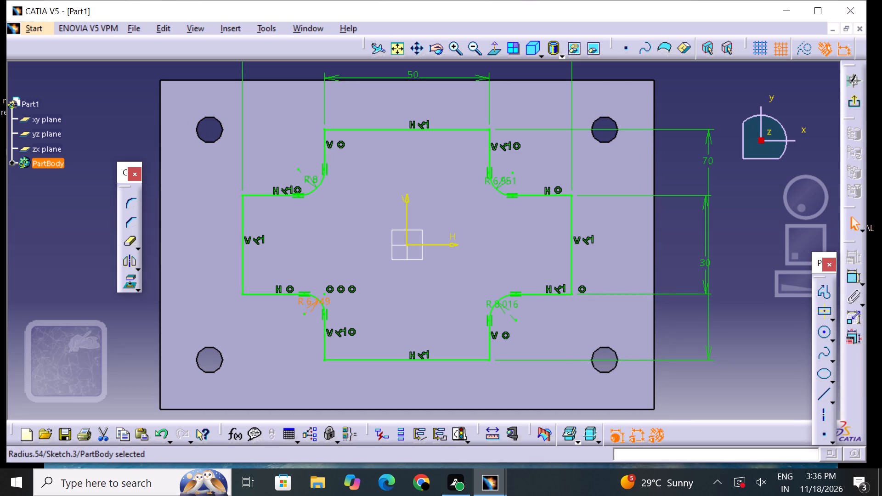
pyautogui.doubleClick(306, 302)
pyautogui.press('BackSpace')
pyautogui.press('8')
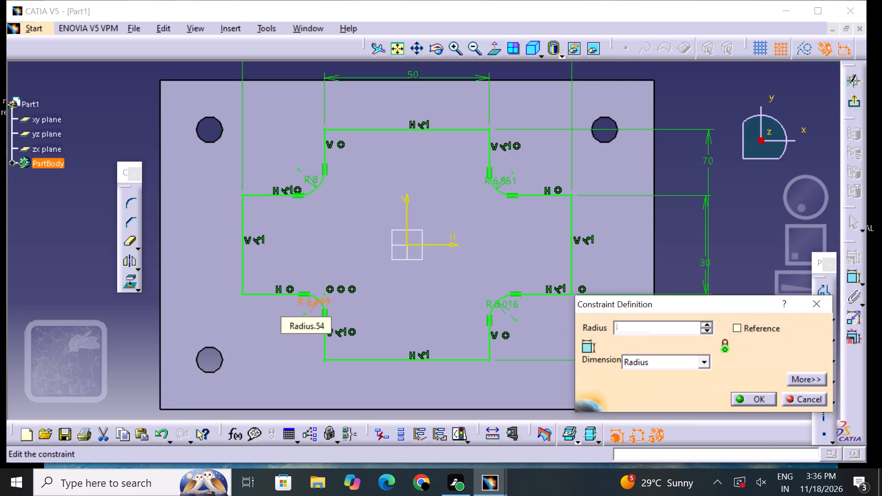
pyautogui.press('Return')
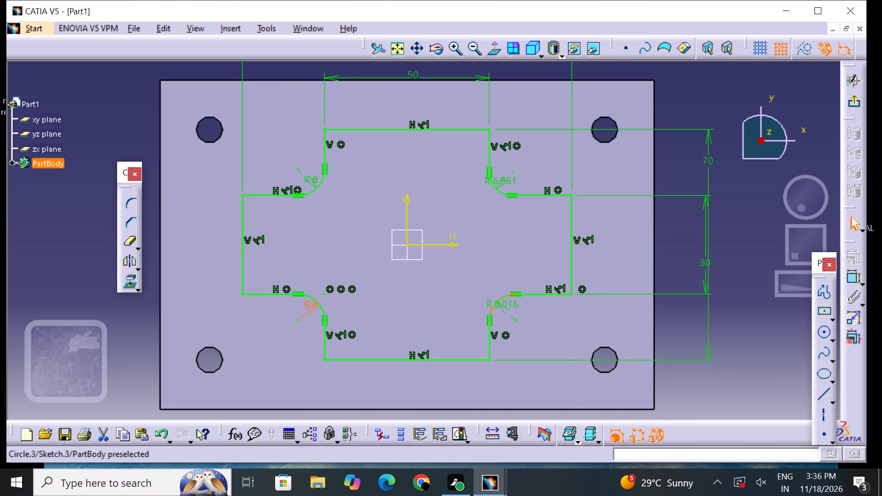
# Set the radii of the two inner corners at the cross's right arm, below and above it, to 8 mm.
pyautogui.click(503, 304)
pyautogui.click(503, 304)
pyautogui.press('BackSpace')
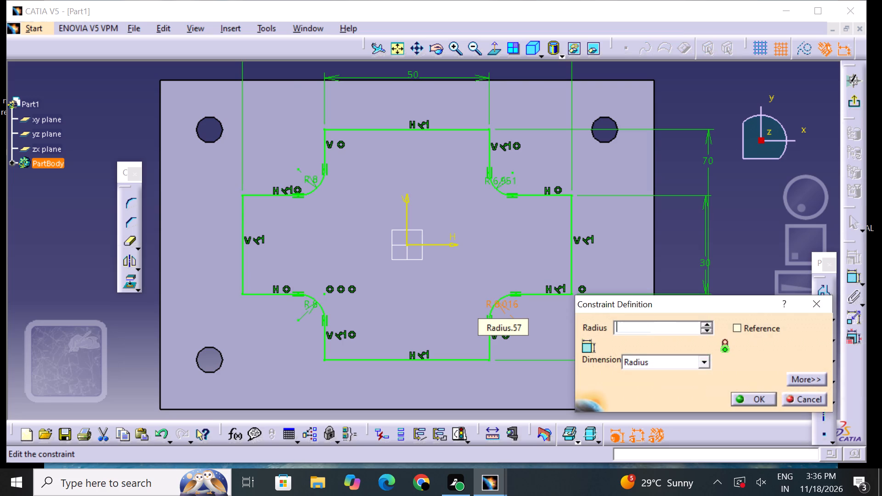
pyautogui.press('8')
pyautogui.press('Return')
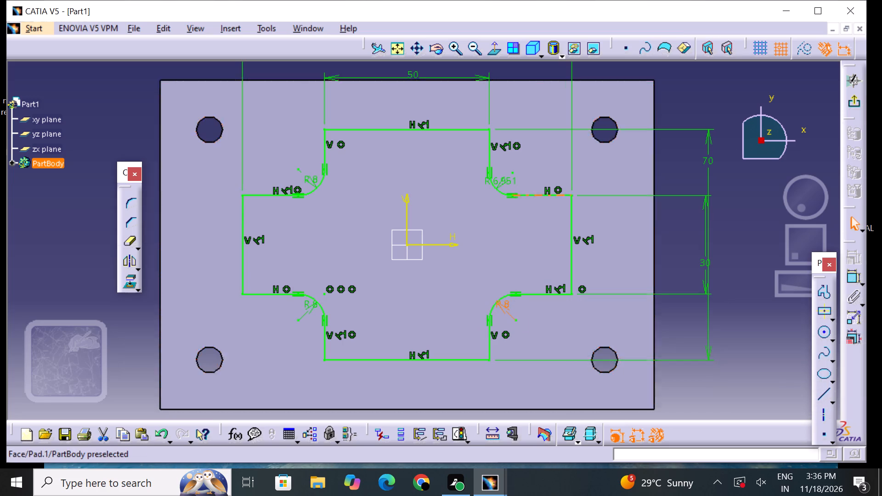
pyautogui.doubleClick(503, 179)
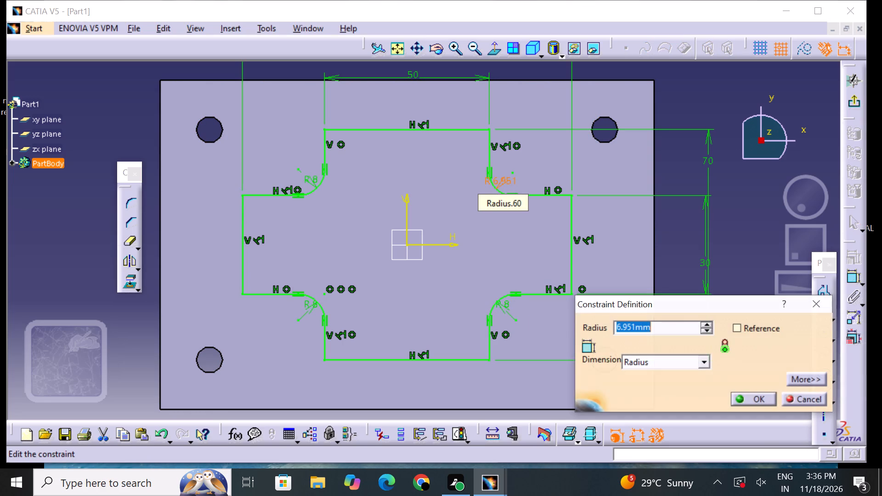
pyautogui.press('BackSpace')
pyautogui.press('8')
pyautogui.press('Return')
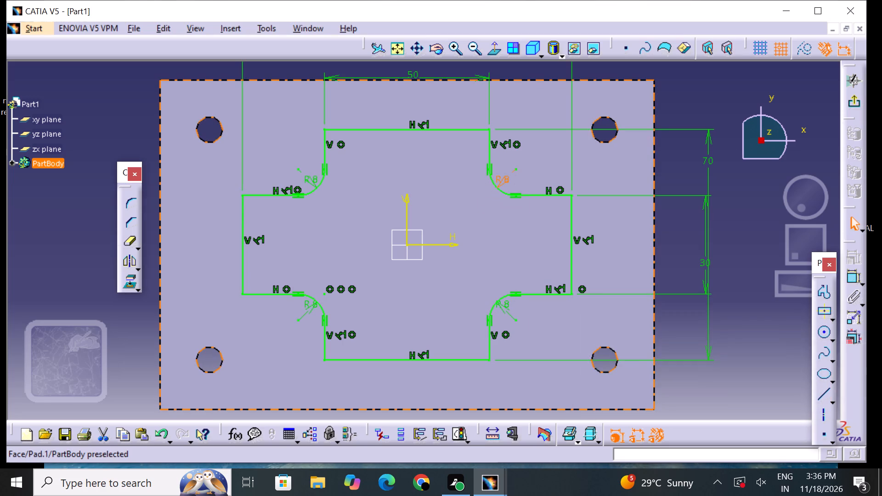
pyautogui.click(457, 170)
# Round the left outer corner of the cross's upper arm with Corner and set its radius to 10 mm.
pyautogui.click(131, 197)
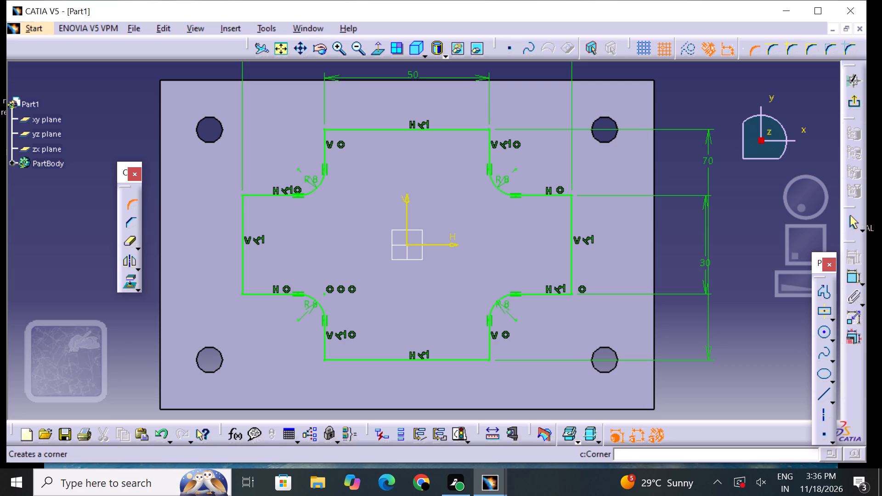
pyautogui.click(324, 145)
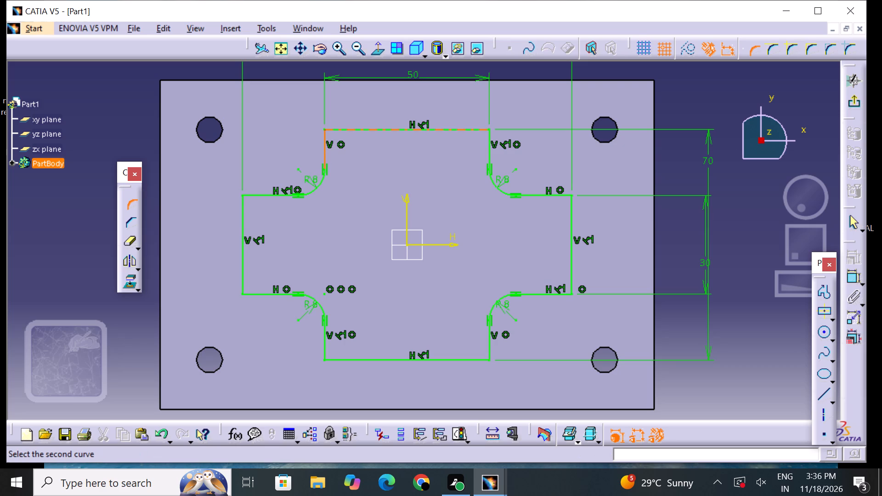
pyautogui.click(345, 130)
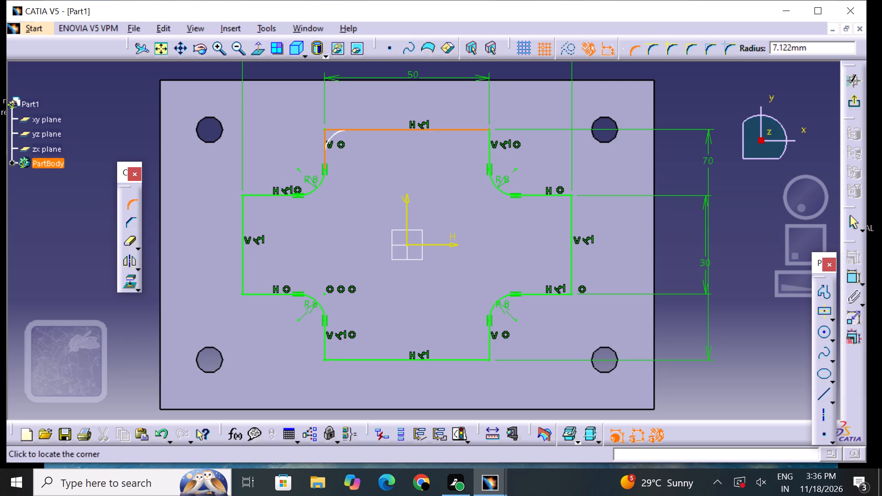
pyautogui.click(336, 133)
pyautogui.click(487, 274)
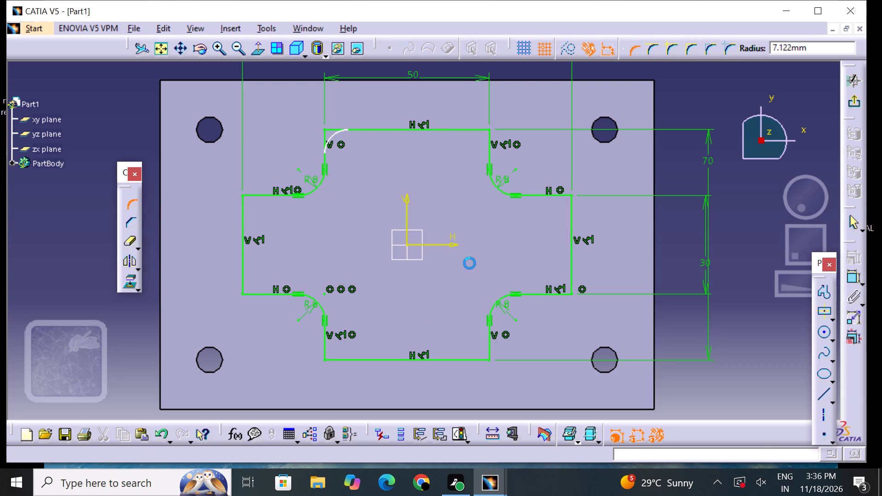
pyautogui.doubleClick(344, 141)
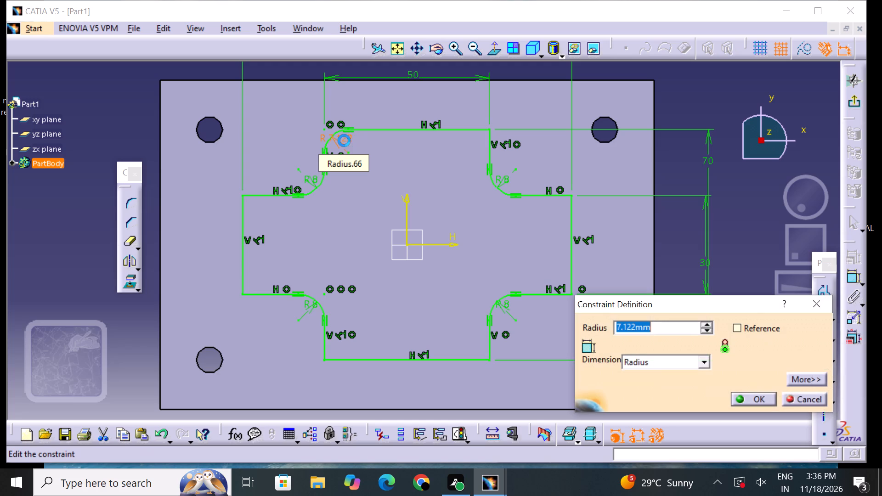
pyautogui.press('BackSpace')
pyautogui.write('10')
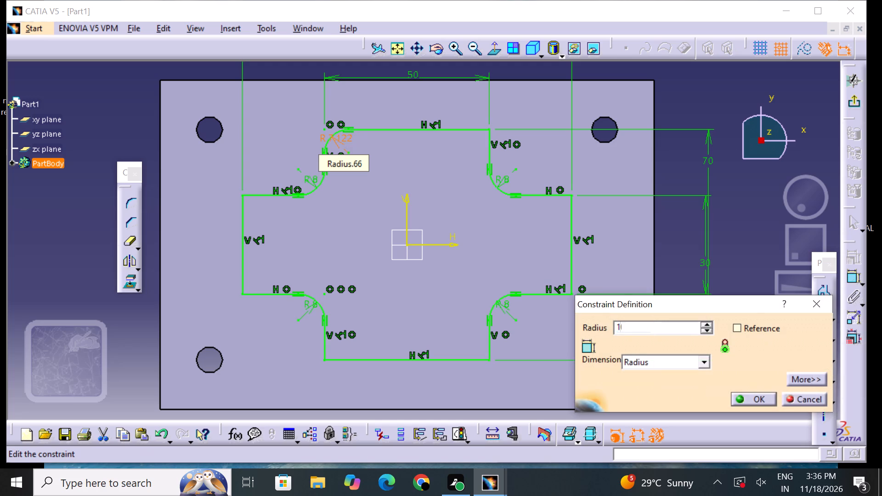
pyautogui.press('Return')
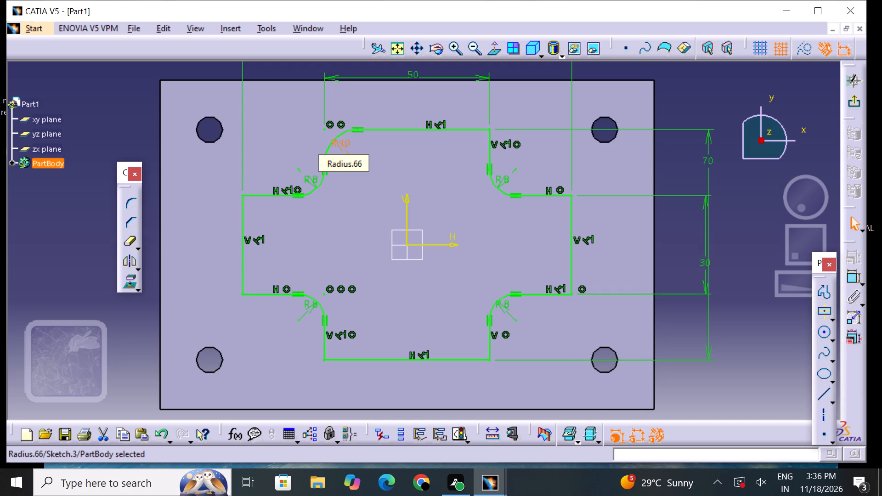
pyautogui.click(381, 154)
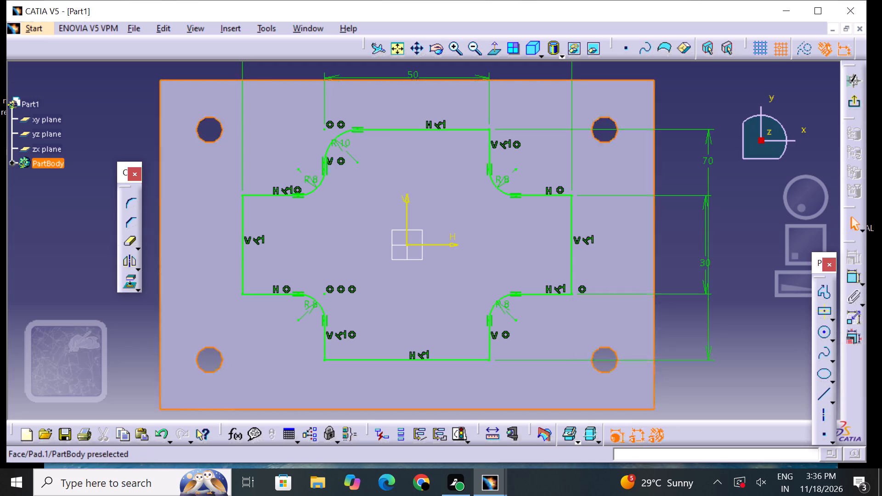
# Round the right outer corner of the cross's upper arm with Corner and set its radius to 10 mm.
pyautogui.click(124, 196)
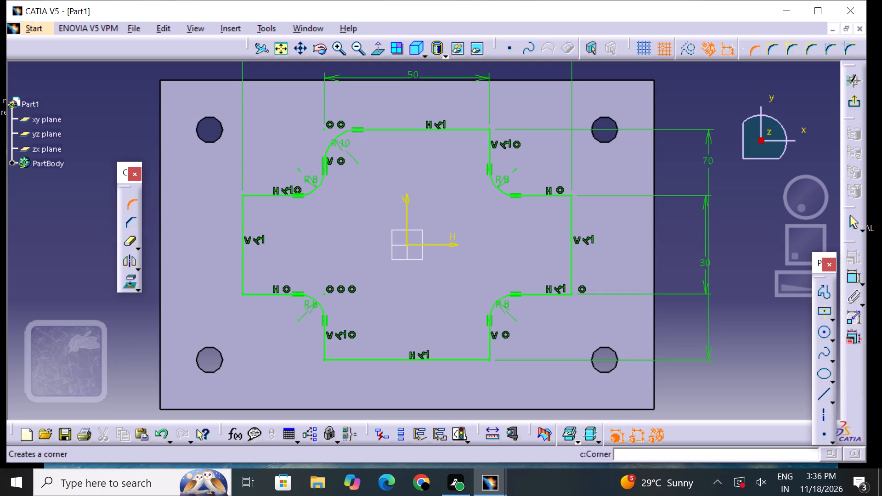
pyautogui.click(479, 129)
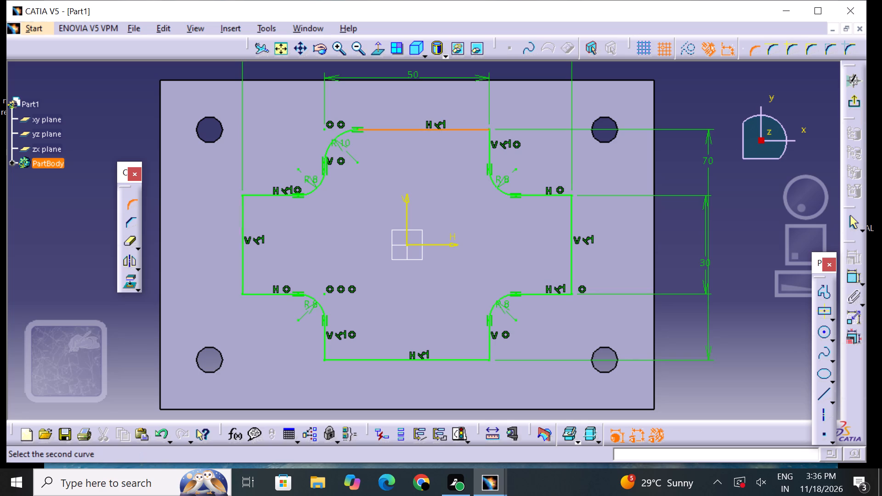
pyautogui.click(490, 144)
pyautogui.click(484, 139)
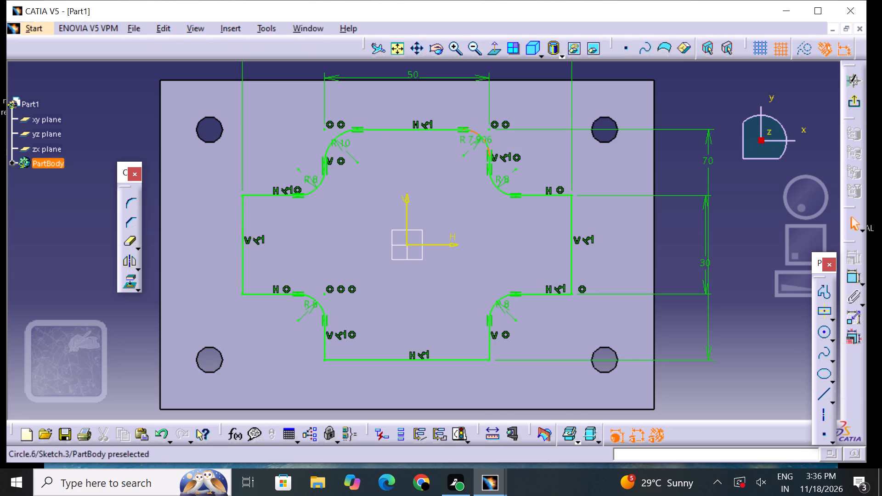
pyautogui.doubleClick(475, 141)
pyautogui.press('BackSpace')
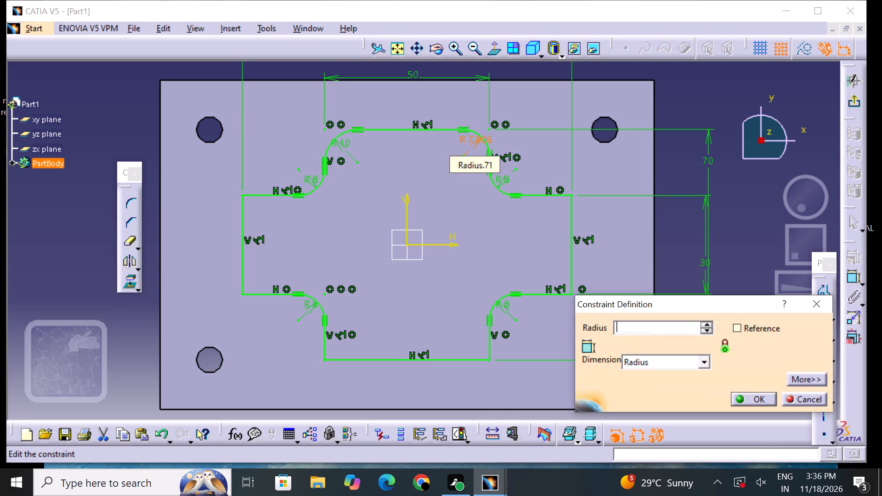
pyautogui.write('10')
pyautogui.press('Return')
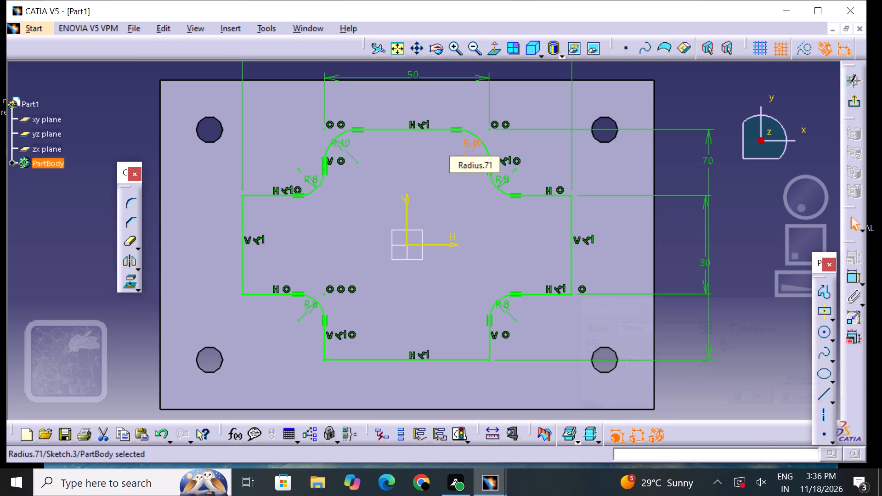
pyautogui.click(441, 159)
# Round the upper outer corner of the cross's left arm with Corner and set its radius to 10 mm.
pyautogui.click(125, 200)
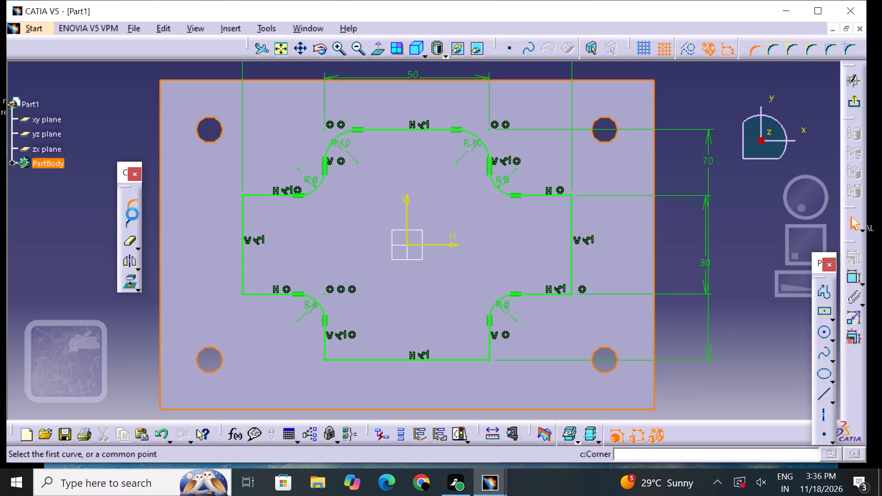
pyautogui.click(241, 212)
pyautogui.click(255, 194)
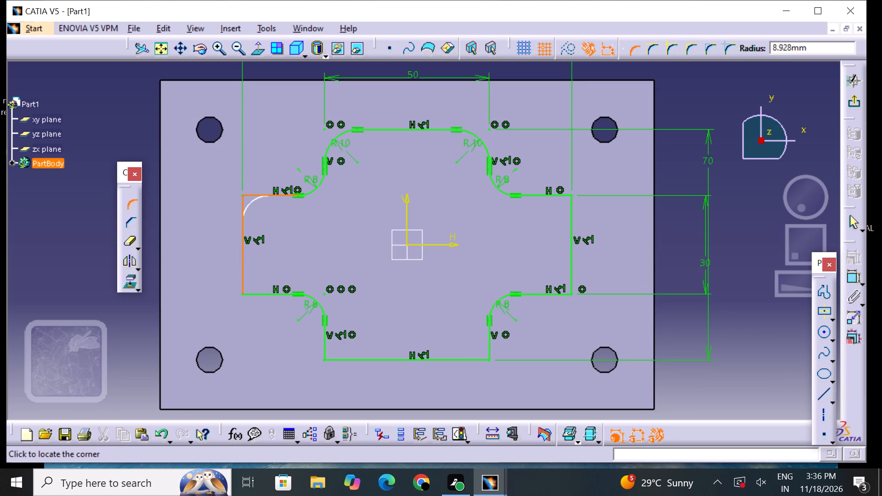
pyautogui.click(251, 205)
pyautogui.doubleClick(264, 207)
pyautogui.press('BackSpace')
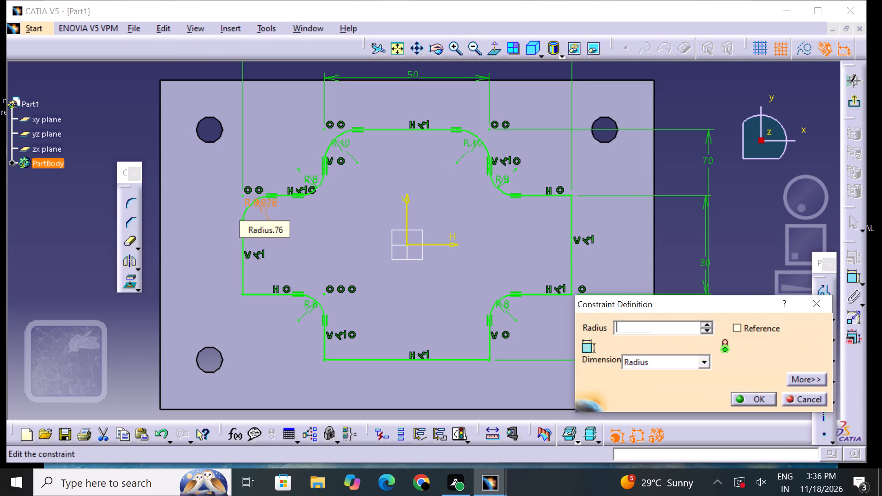
pyautogui.write('10')
pyautogui.press('Return')
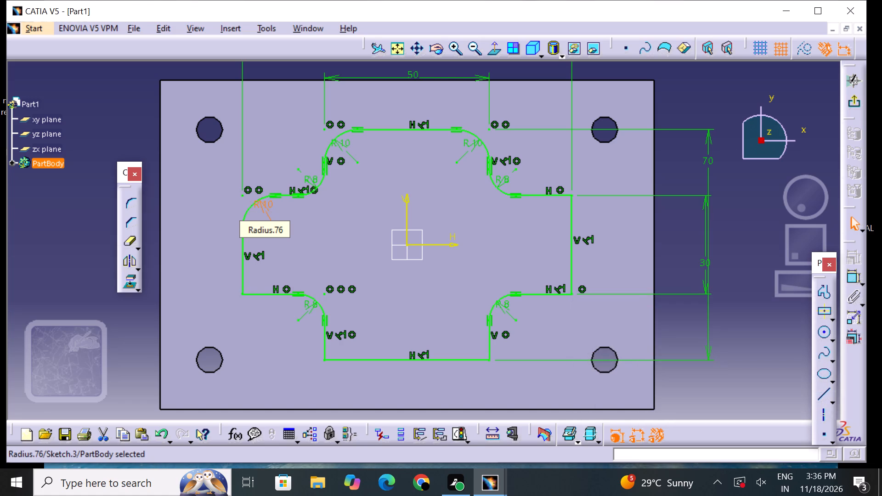
pyautogui.click(199, 210)
# Round the lower outer corner of the cross's left arm with Corner and set its radius to 10 mm.
pyautogui.click(123, 202)
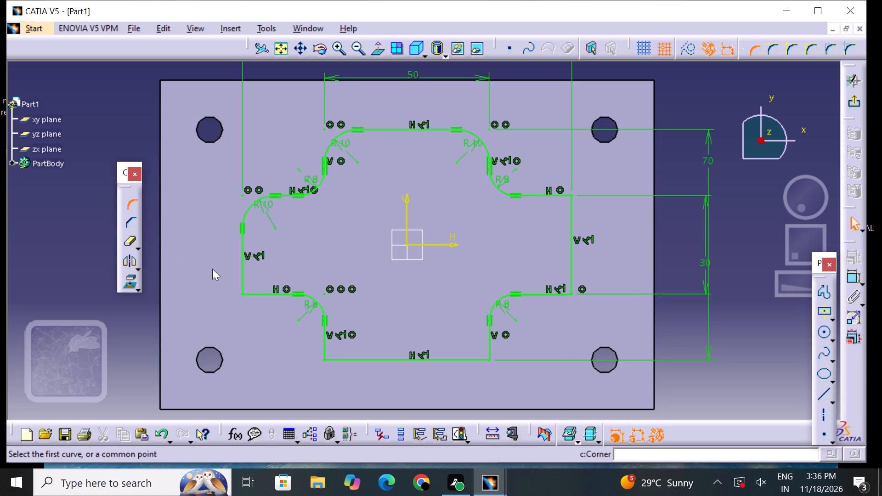
pyautogui.click(244, 278)
pyautogui.click(262, 295)
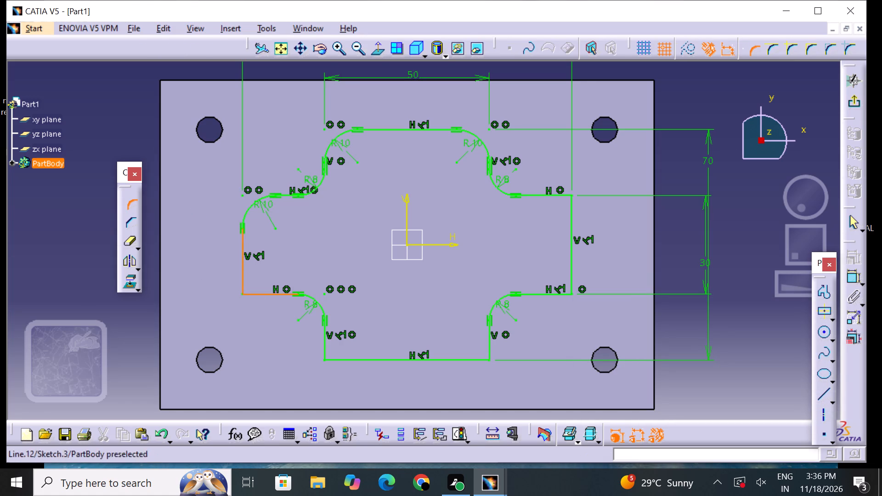
pyautogui.click(246, 287)
pyautogui.doubleClick(256, 279)
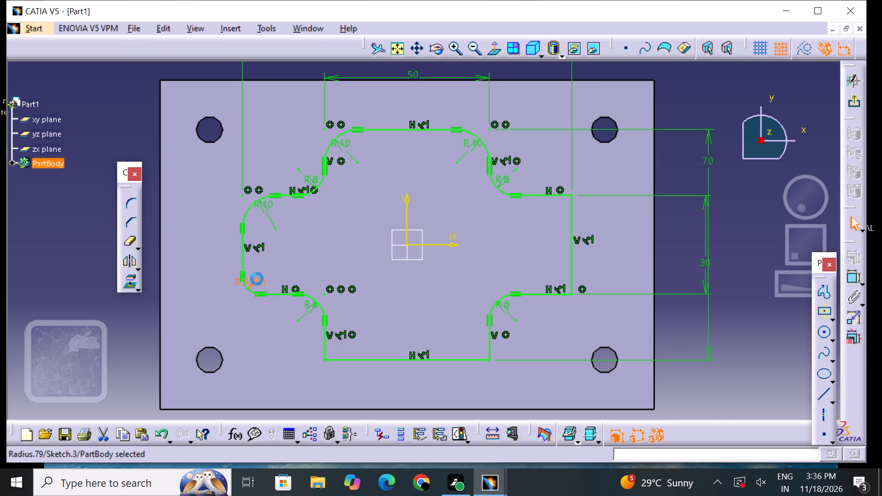
pyautogui.press('BackSpace')
pyautogui.write('10')
pyautogui.press('Return')
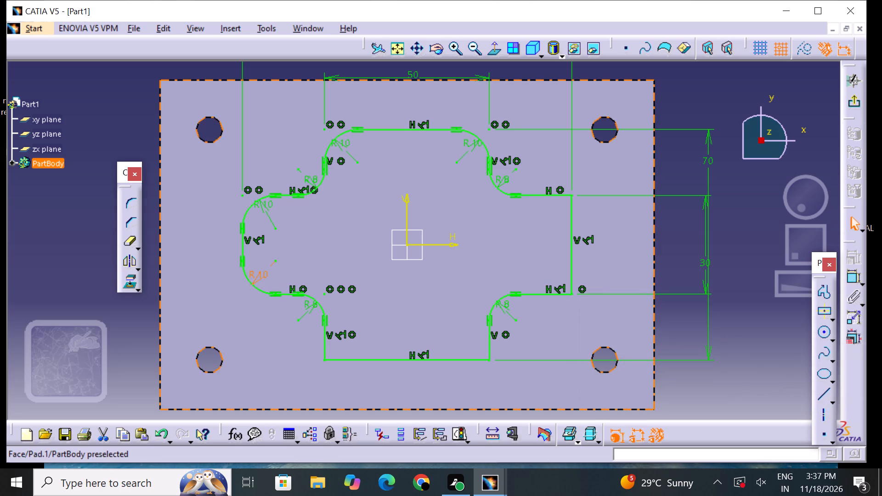
pyautogui.click(171, 304)
# Round the left outer corner of the cross's lower arm with Corner and set its radius to 10 mm.
pyautogui.click(135, 200)
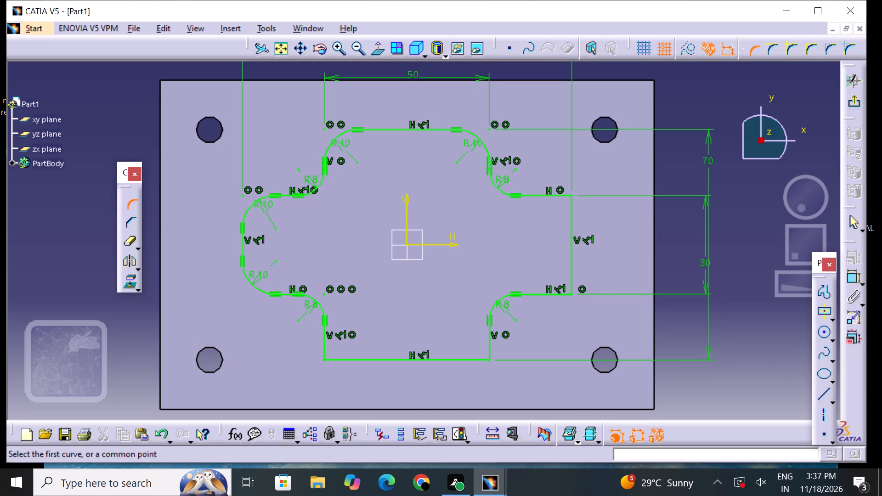
pyautogui.click(324, 344)
pyautogui.click(340, 360)
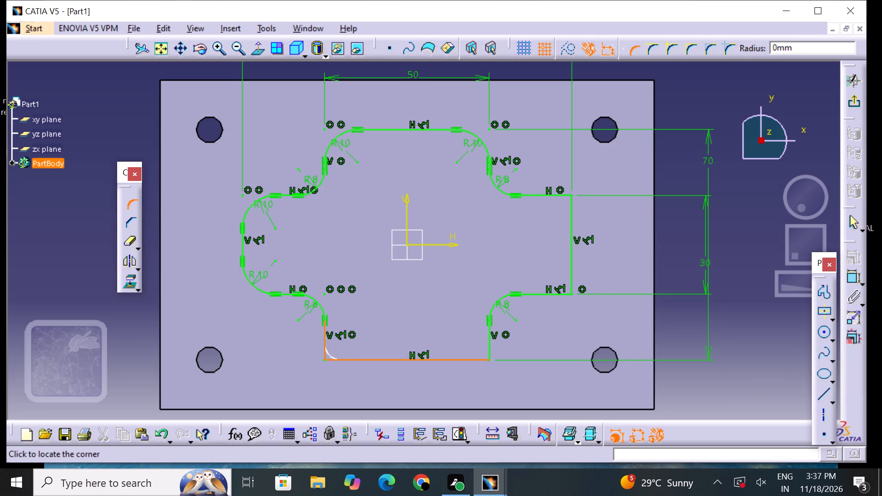
pyautogui.click(332, 350)
pyautogui.doubleClick(345, 343)
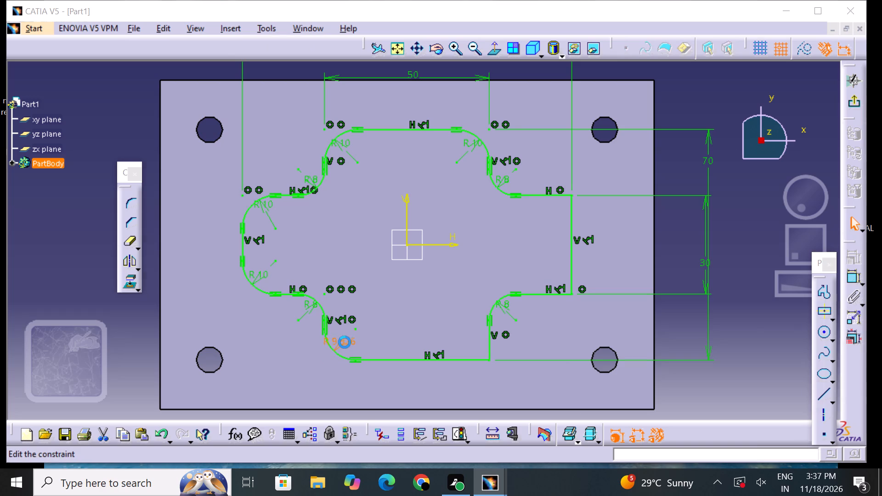
pyautogui.press('BackSpace')
pyautogui.write('10')
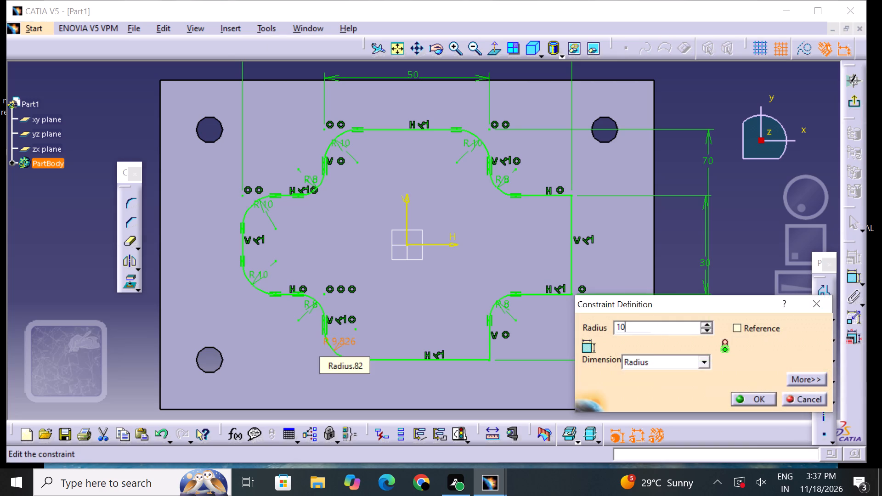
pyautogui.press('Return')
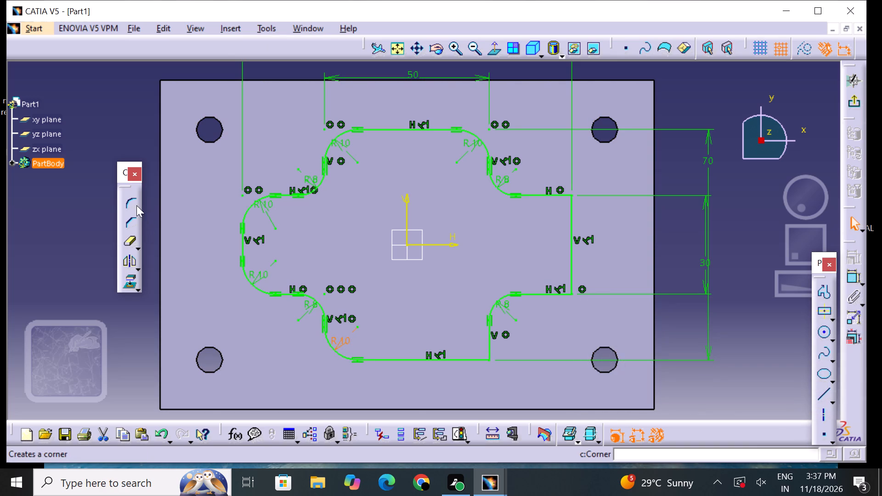
# Round the right outer corner of the cross's lower arm with Corner and set its radius to 10 mm.
pyautogui.click(136, 204)
pyautogui.click(470, 361)
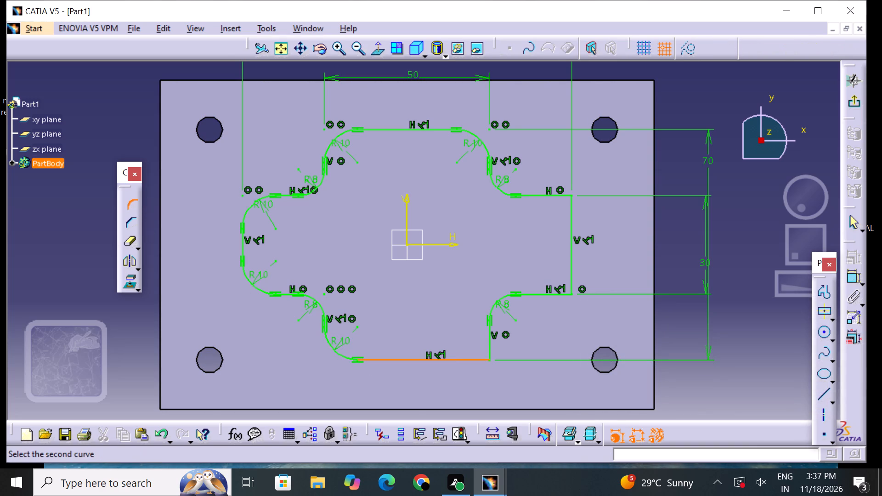
pyautogui.click(489, 343)
pyautogui.click(485, 346)
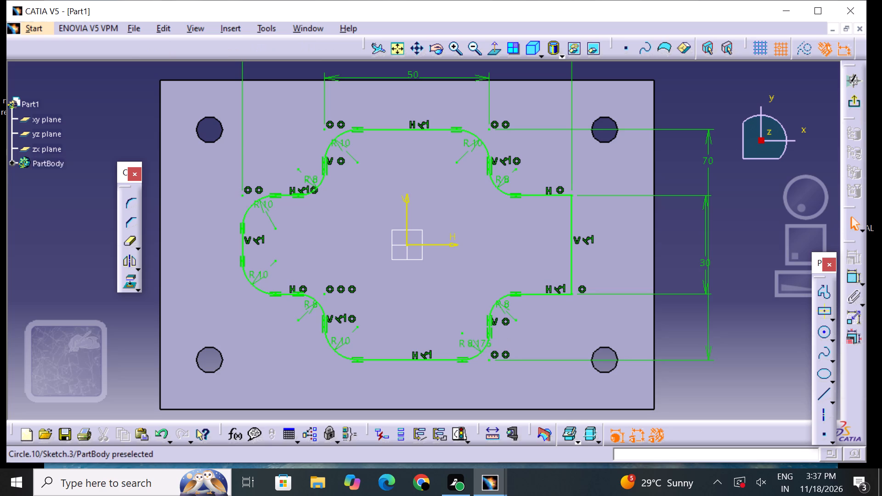
pyautogui.doubleClick(475, 344)
pyautogui.press('BackSpace')
pyautogui.write('10')
pyautogui.press('Return')
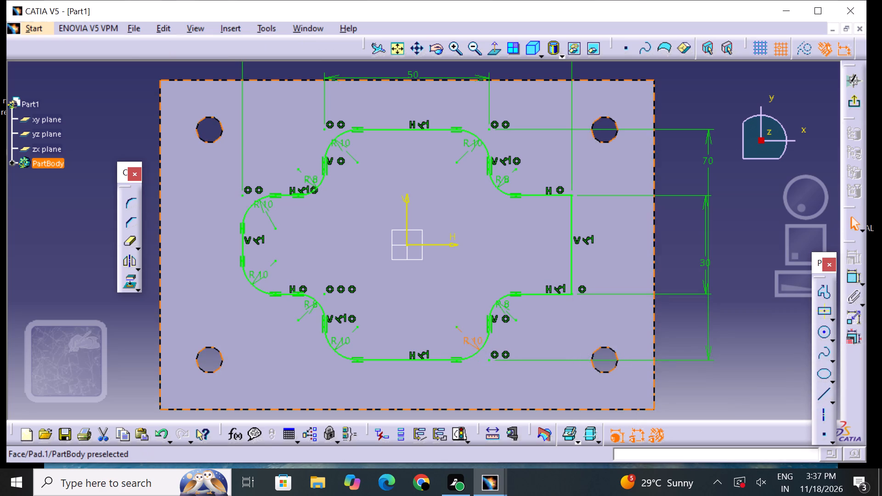
pyautogui.click(463, 306)
# Round the lower outer corner of the cross's right arm with Corner and set its radius to 10 mm.
pyautogui.click(129, 201)
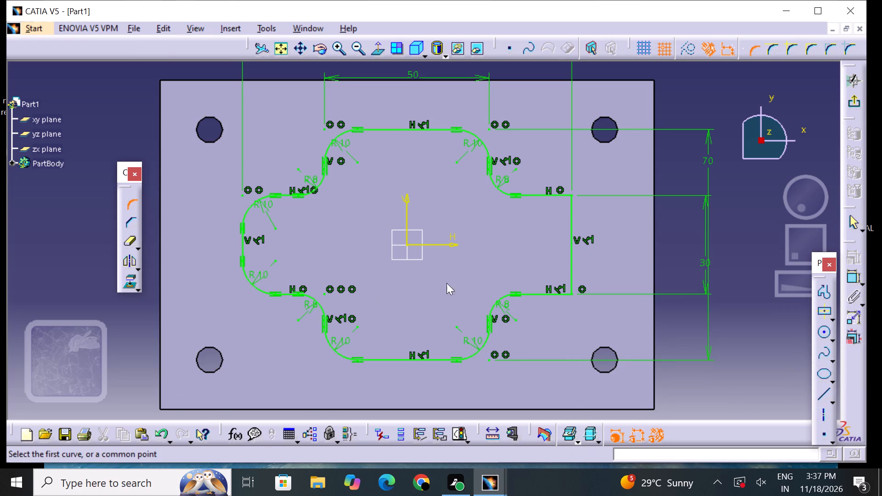
pyautogui.click(560, 294)
pyautogui.click(571, 282)
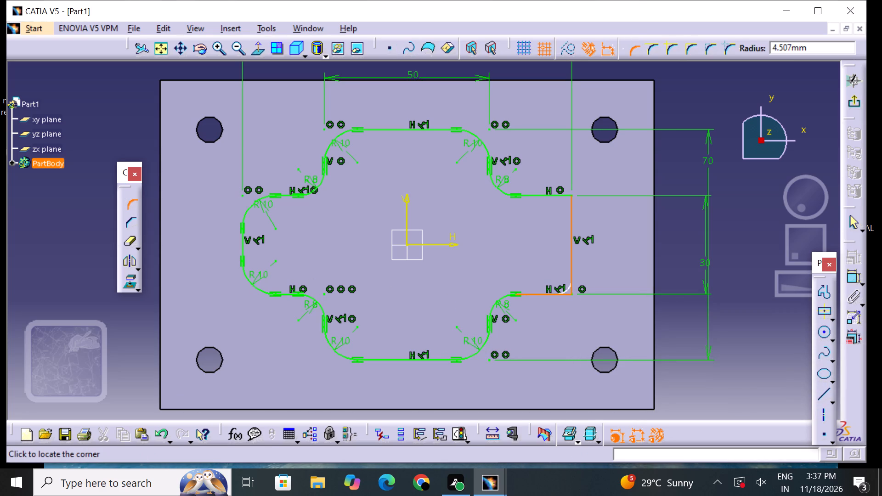
pyautogui.click(562, 281)
pyautogui.click(502, 268)
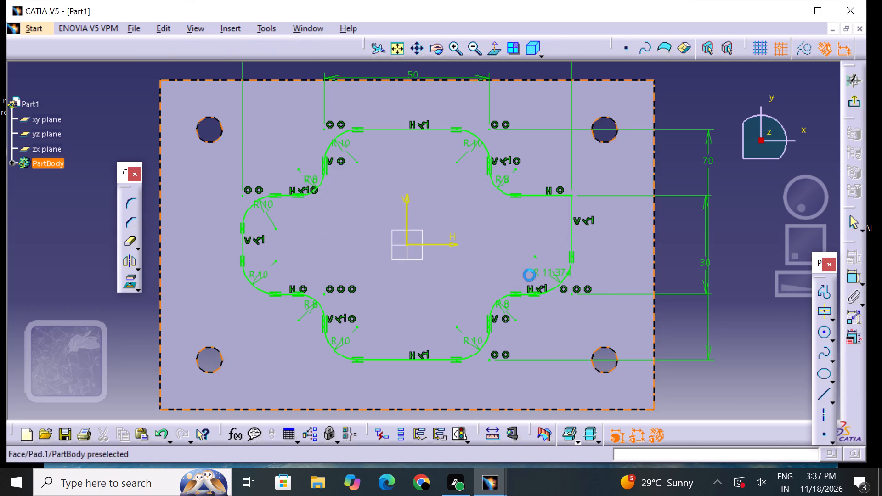
pyautogui.doubleClick(548, 276)
pyautogui.press('BackSpace')
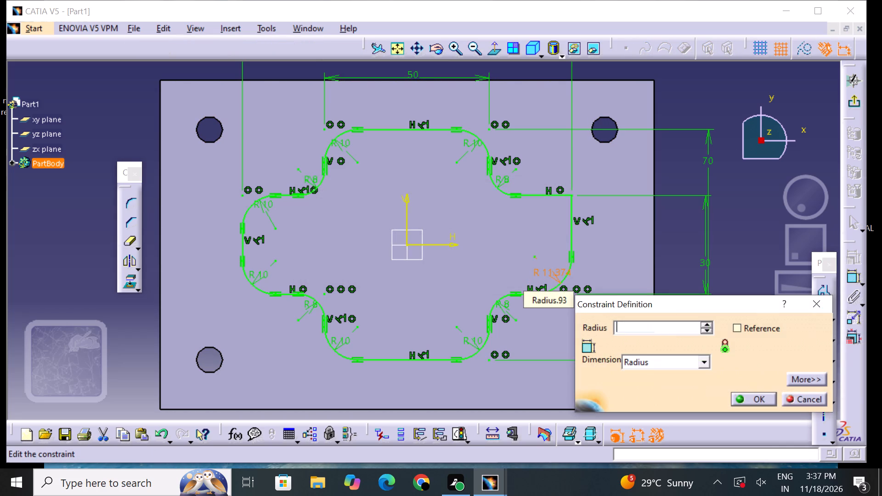
pyautogui.write('10')
pyautogui.press('Return')
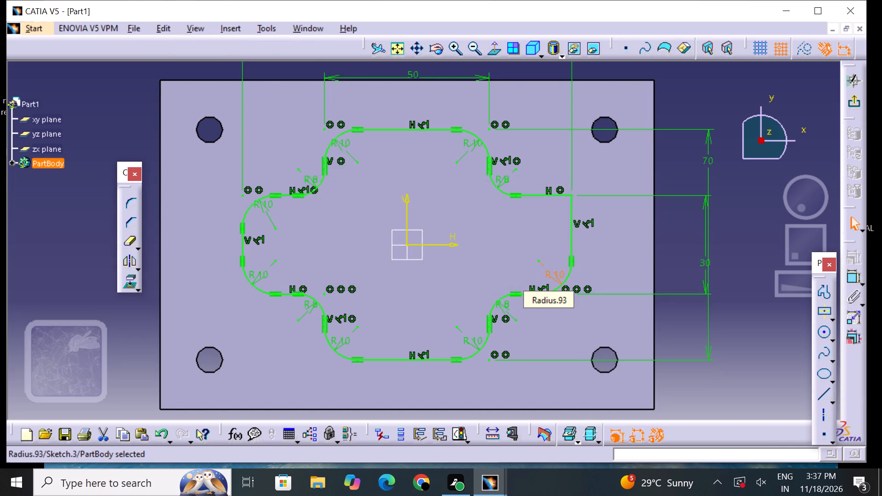
pyautogui.click(521, 263)
# Round the upper outer corner of the cross's right arm with Corner and set its radius to 10 mm.
pyautogui.click(125, 200)
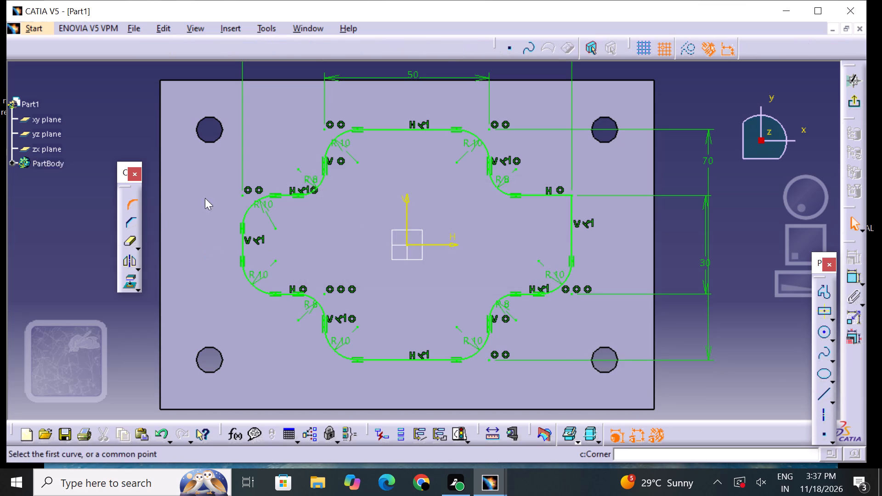
pyautogui.click(560, 195)
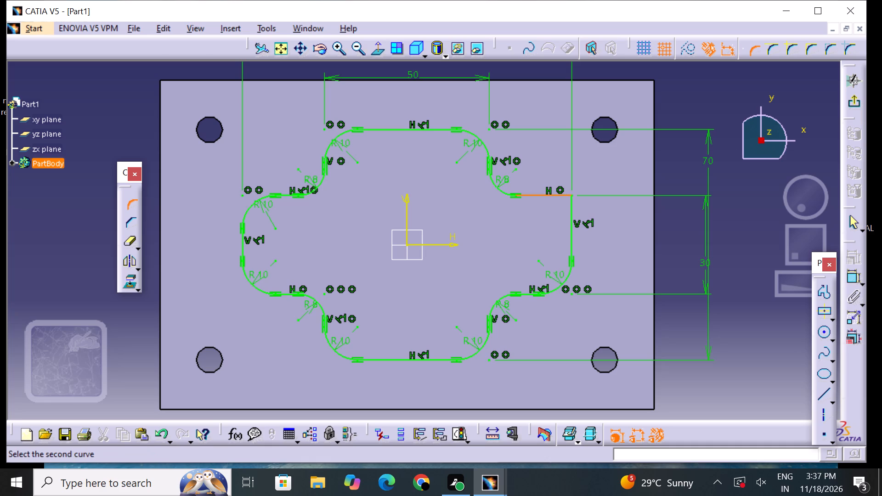
pyautogui.click(571, 209)
pyautogui.click(561, 209)
pyautogui.doubleClick(548, 212)
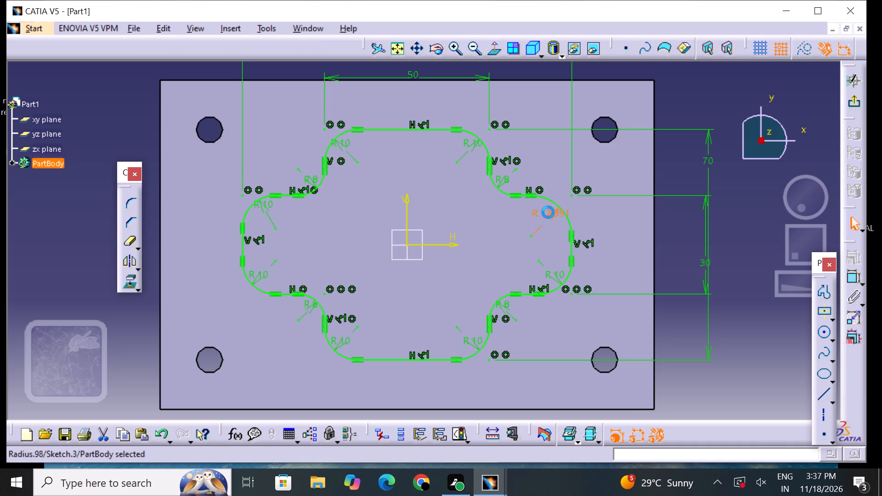
pyautogui.press('BackSpace')
pyautogui.write('10')
pyautogui.press('Return')
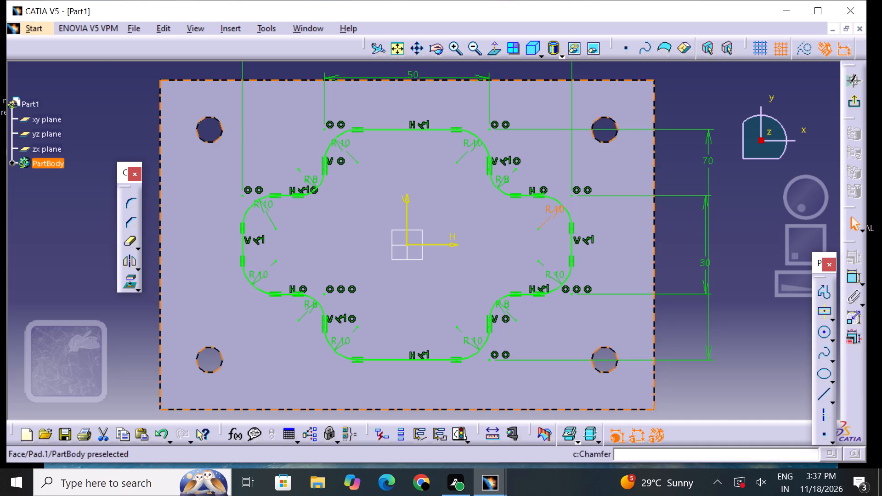
# Exit the sketch and cut the cross profile into the plate as a Pocket with a depth of 10 mm.
pyautogui.click(859, 102)
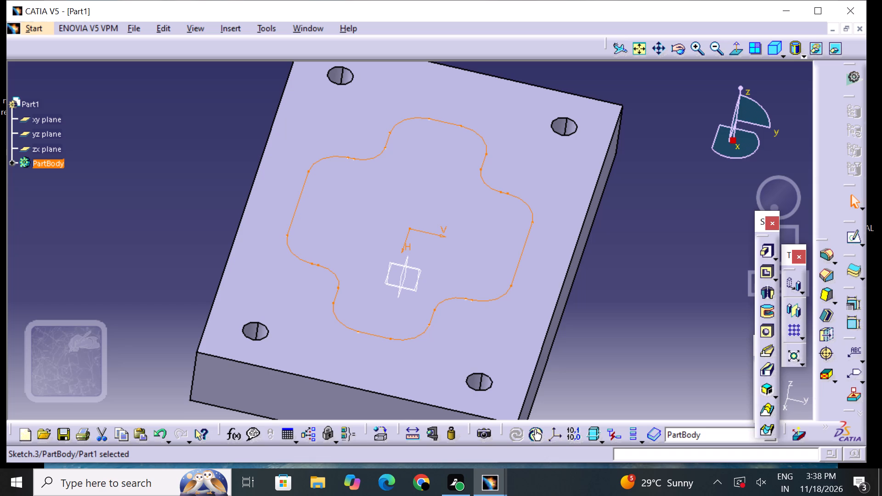
pyautogui.click(767, 269)
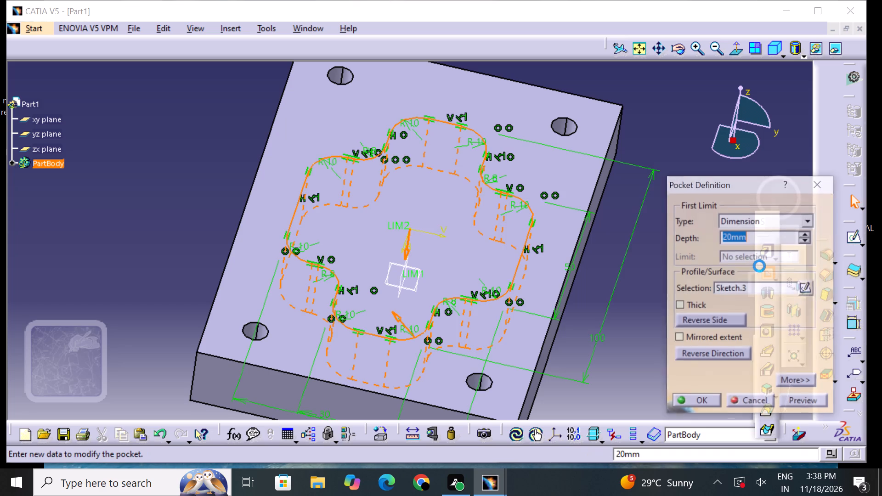
pyautogui.press('BackSpace')
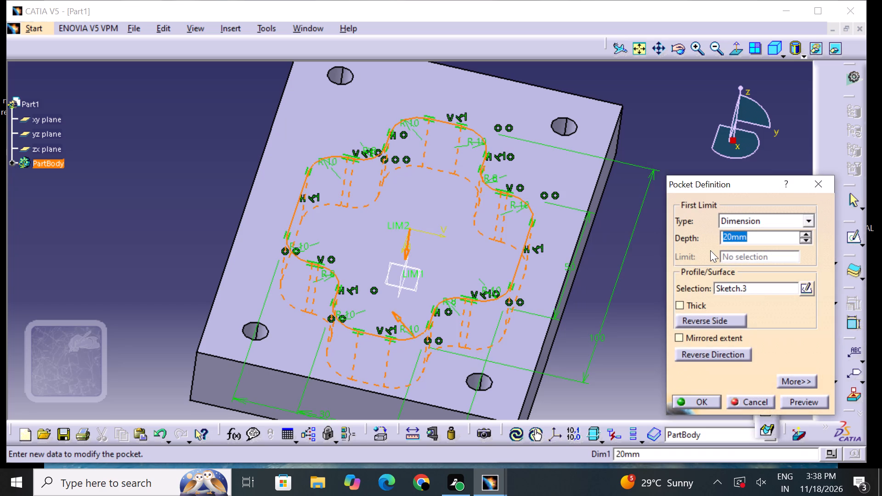
pyautogui.write('10')
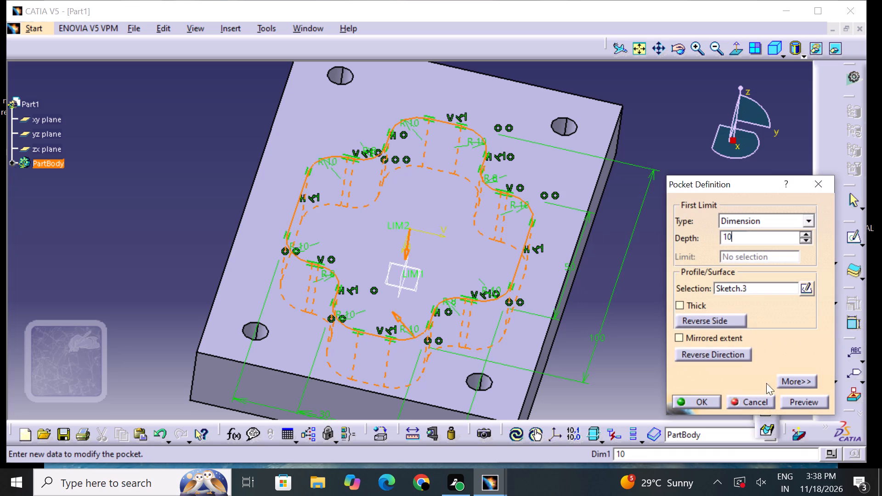
pyautogui.click(797, 391)
pyautogui.click(795, 403)
pyautogui.click(710, 407)
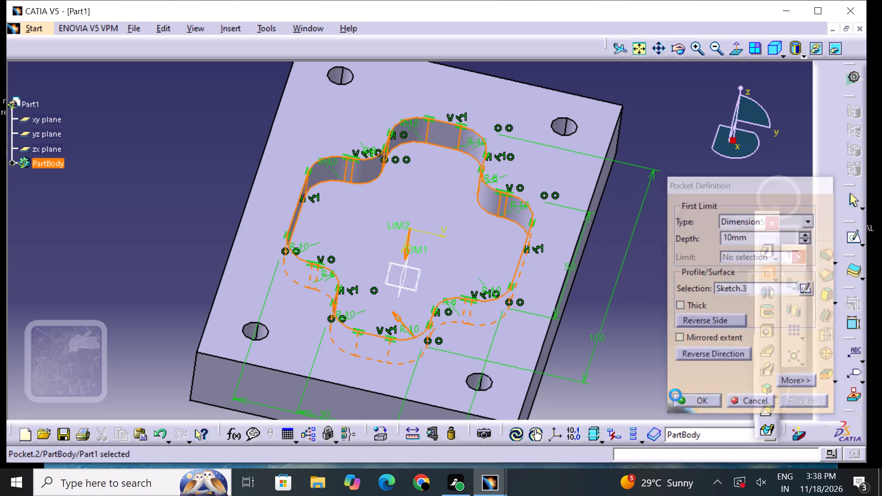
pyautogui.click(623, 380)
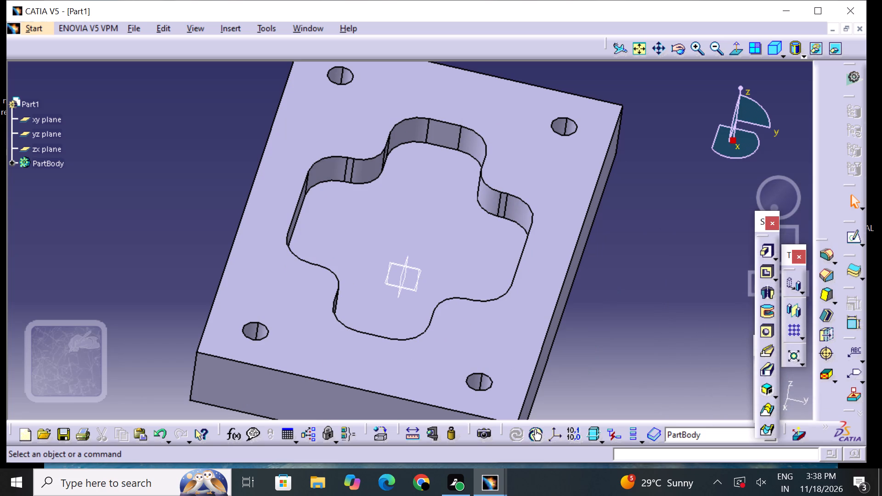
# Start a new sketch on the plate's top face around the cross-shaped pocket.
pyautogui.click(488, 331)
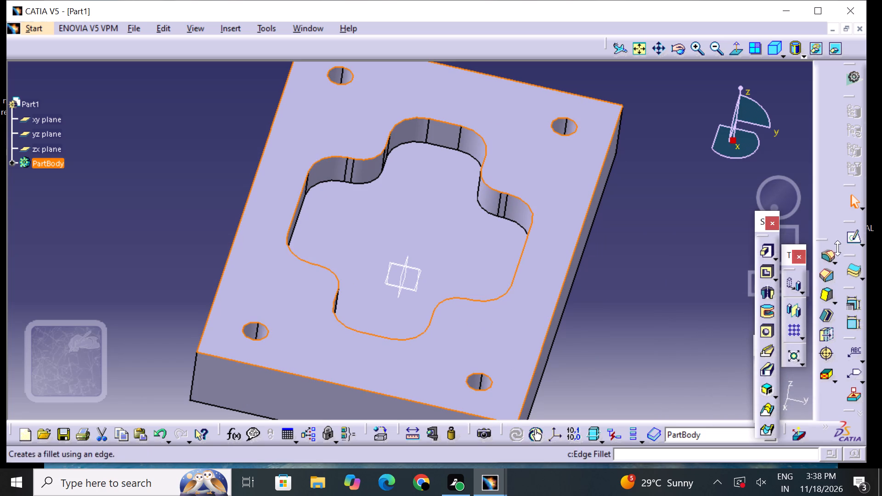
pyautogui.click(851, 242)
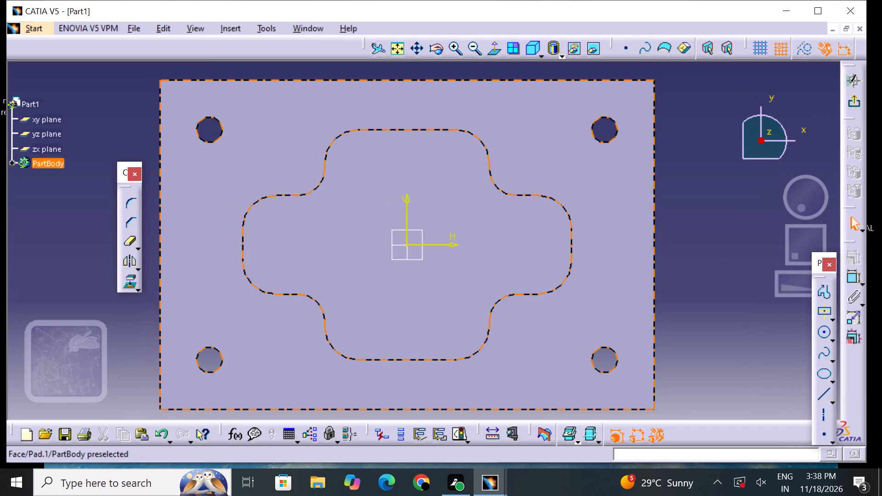
pyautogui.moveTo(647, 287); pyautogui.dragTo(657, 277, button='middle')
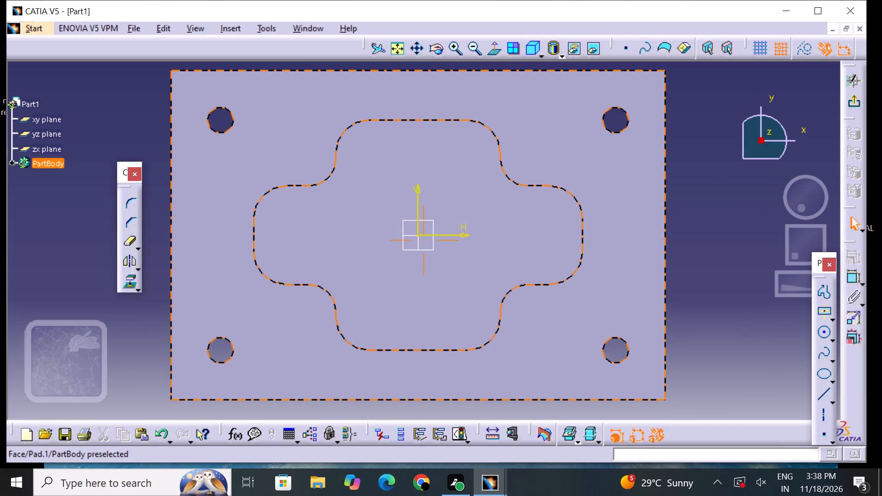
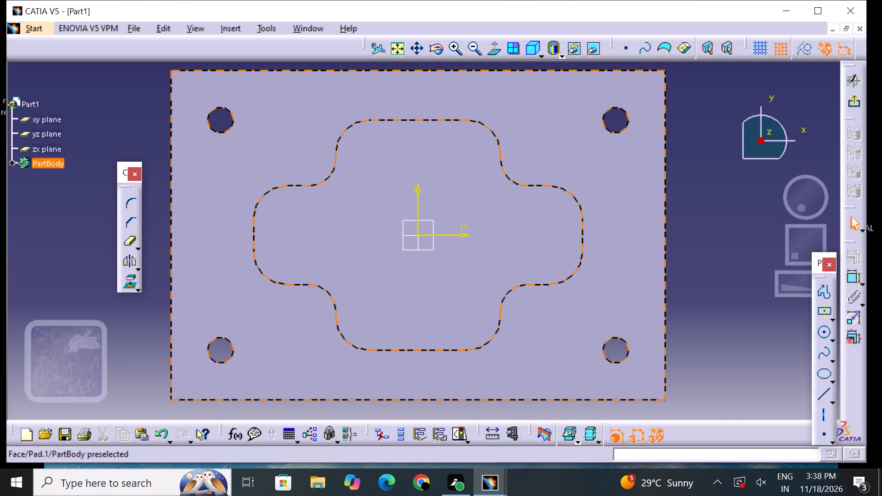
# Project the plate's right and upper outer edges onto the sketch plane with Project 3D Elements.
pyautogui.click(663, 180)
pyautogui.doubleClick(124, 279)
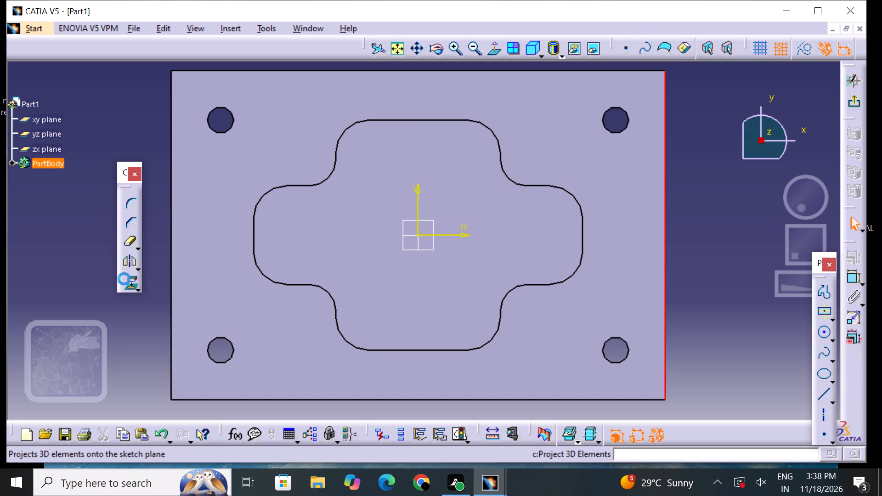
pyautogui.click(509, 272)
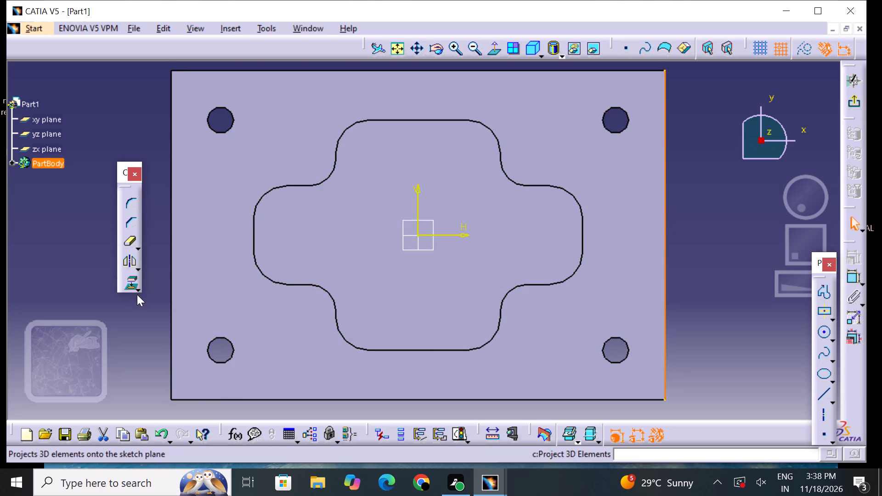
pyautogui.doubleClick(136, 288)
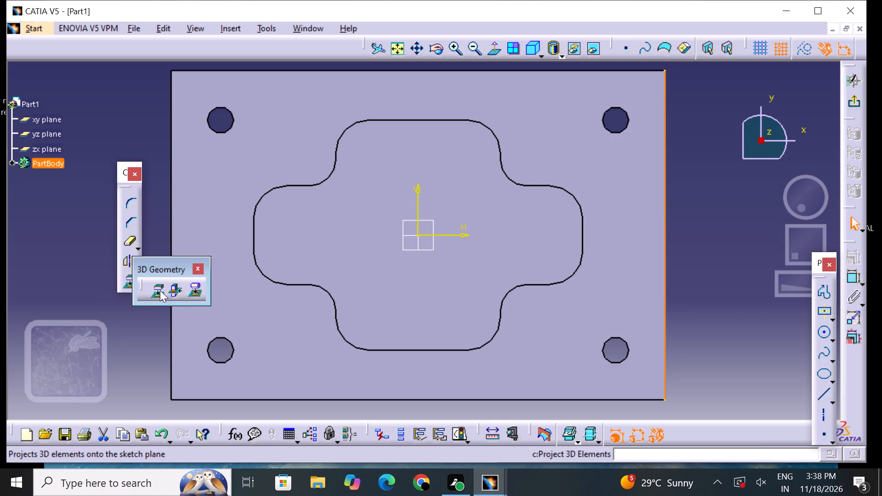
pyautogui.doubleClick(160, 290)
pyautogui.click(488, 269)
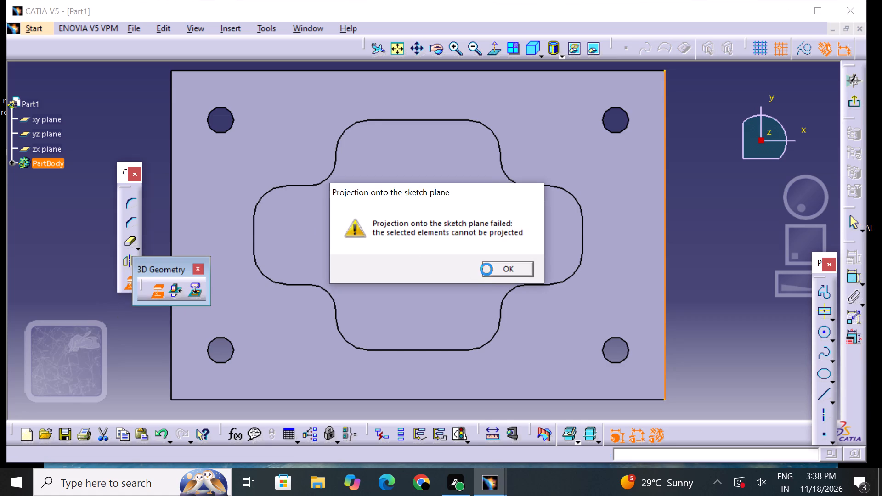
pyautogui.click(510, 73)
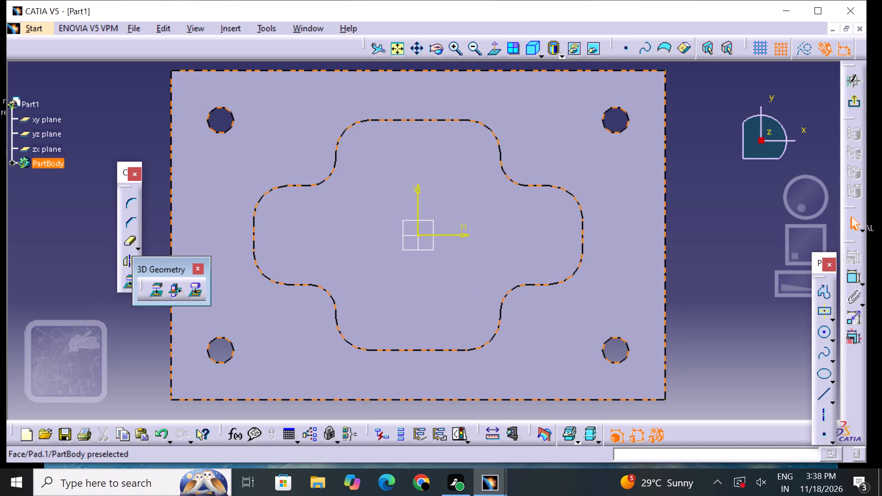
pyautogui.click(126, 150)
pyautogui.click(157, 290)
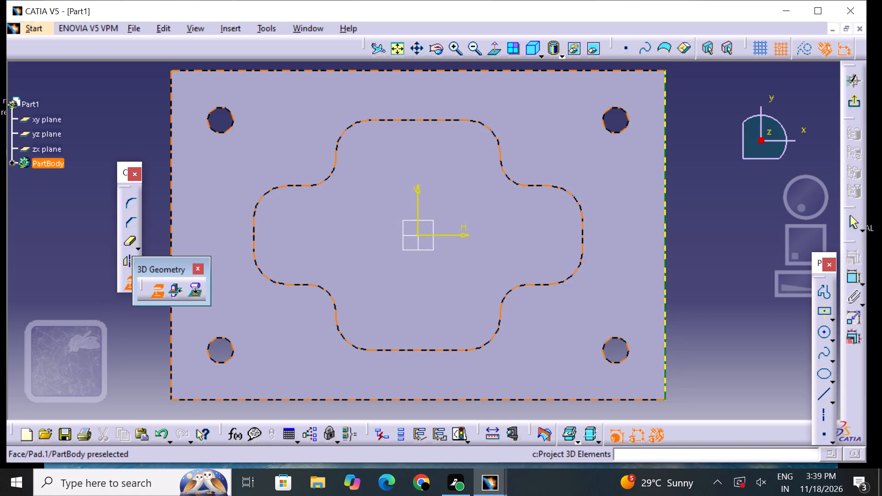
pyautogui.click(341, 70)
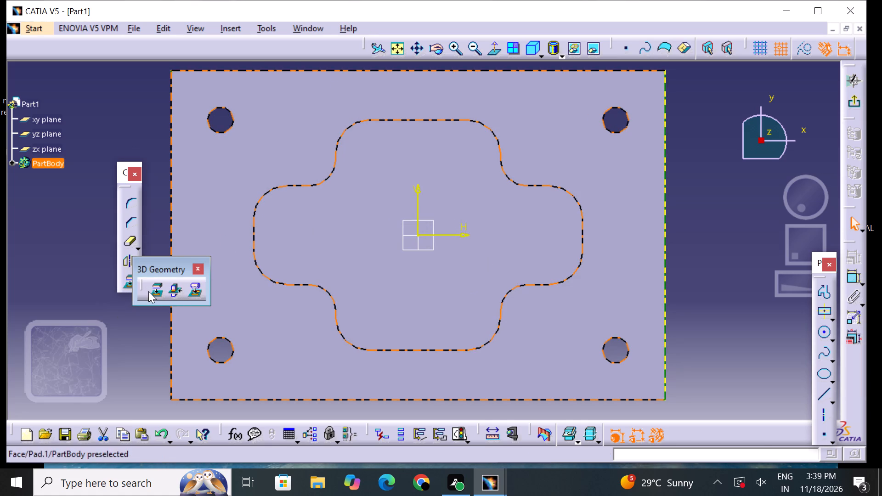
pyautogui.click(156, 291)
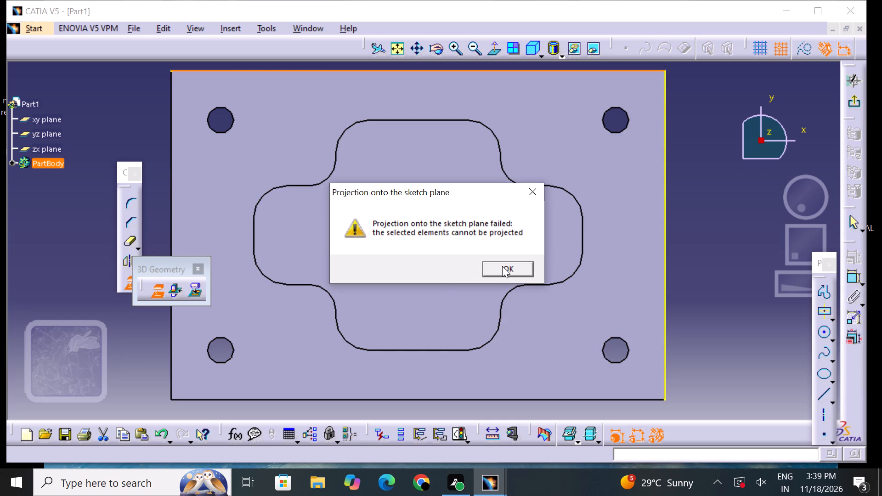
pyautogui.click(502, 266)
# Project the plate's left and lower outer edges onto the sketch plane to complete the rectangular outline.
pyautogui.doubleClick(154, 288)
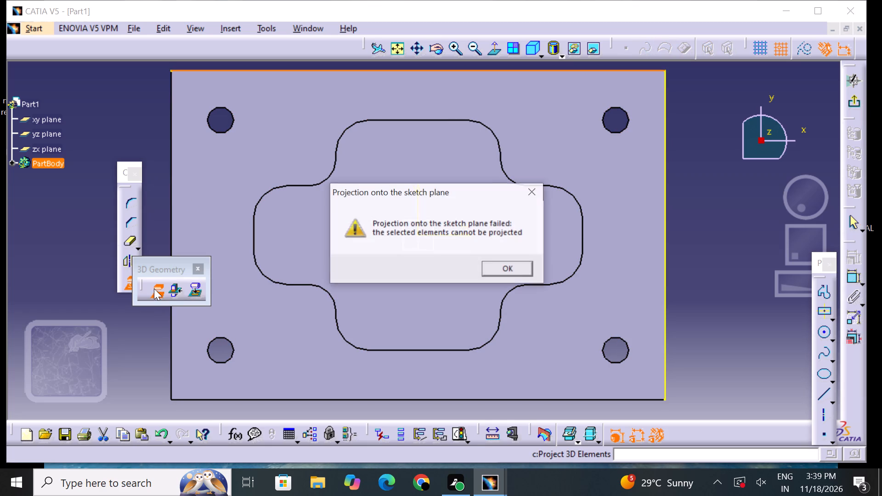
pyautogui.click(165, 195)
pyautogui.click(534, 198)
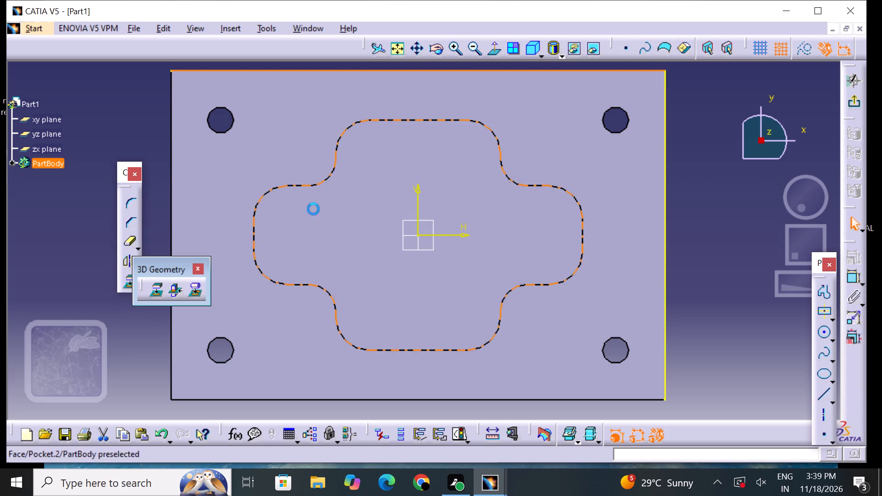
pyautogui.click(154, 229)
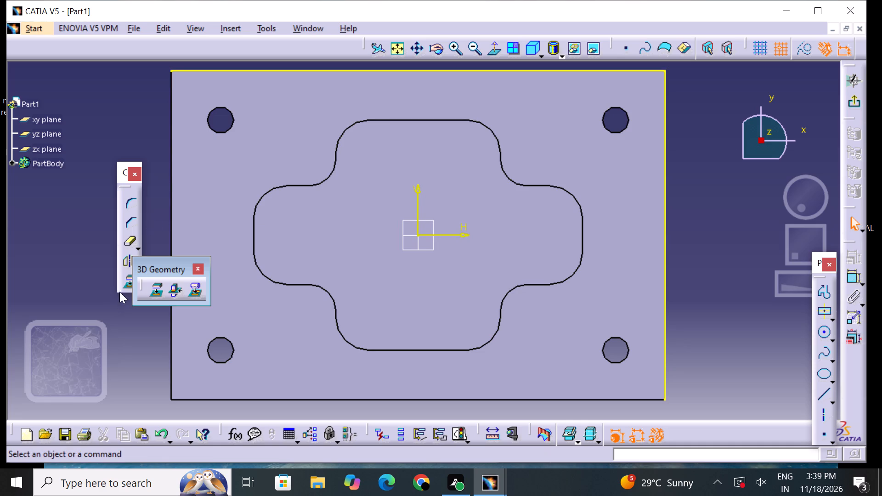
pyautogui.click(124, 281)
pyautogui.click(173, 236)
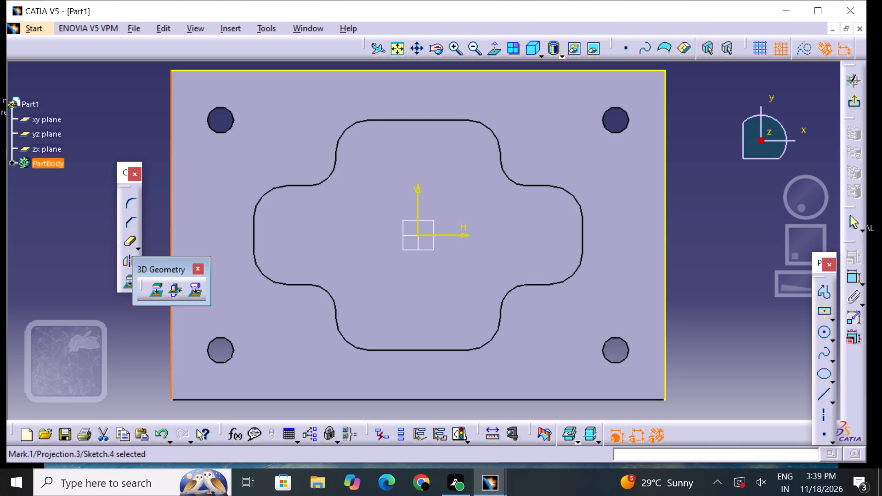
pyautogui.click(122, 327)
pyautogui.click(127, 282)
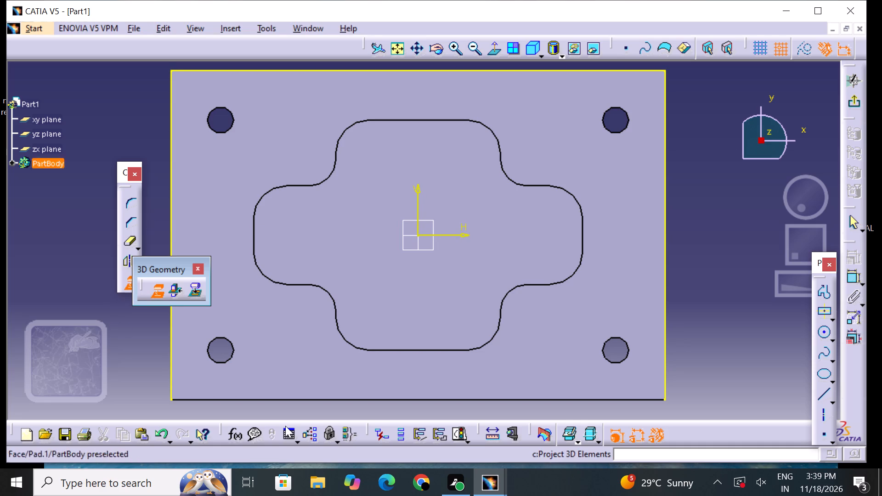
pyautogui.click(325, 396)
pyautogui.moveTo(114, 347); pyautogui.dragTo(121, 345)
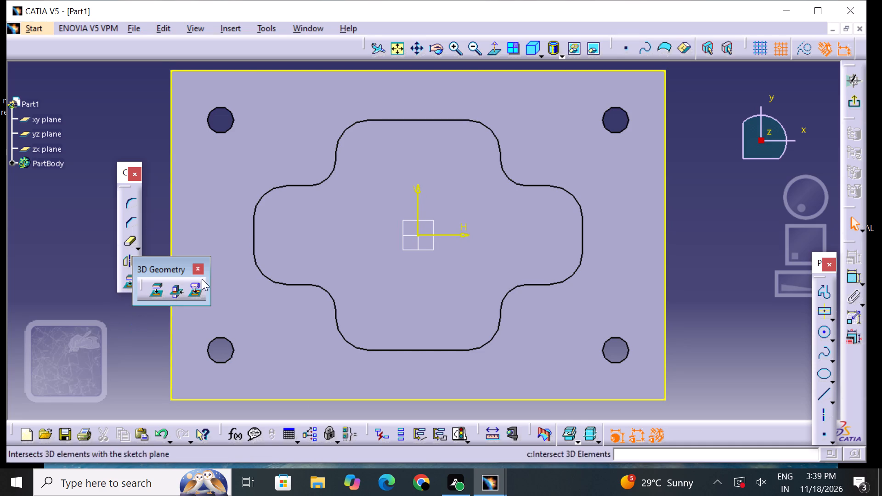
pyautogui.click(203, 272)
# Start an Offset of the projected rectangular plate outline in the sketch.
pyautogui.moveTo(533, 301); pyautogui.dragTo(537, 315, button='middle')
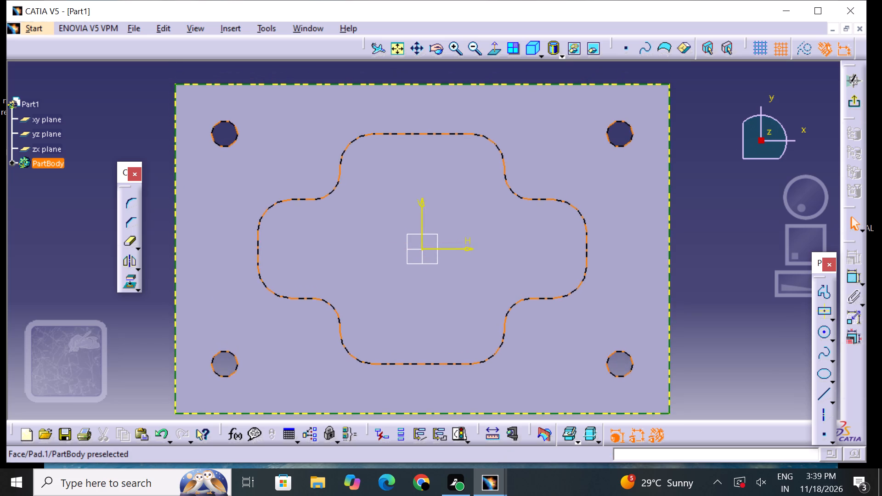
pyautogui.moveTo(831, 258); pyautogui.dragTo(794, 258)
pyautogui.click(619, 231)
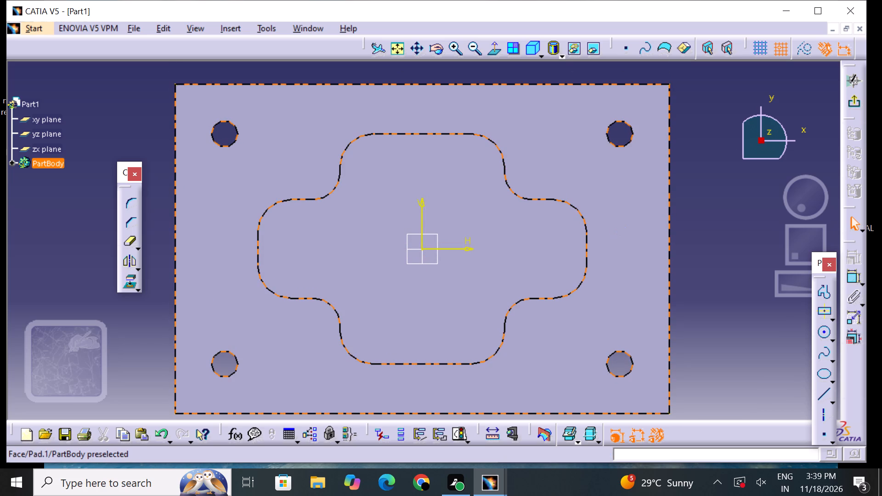
pyautogui.click(236, 185)
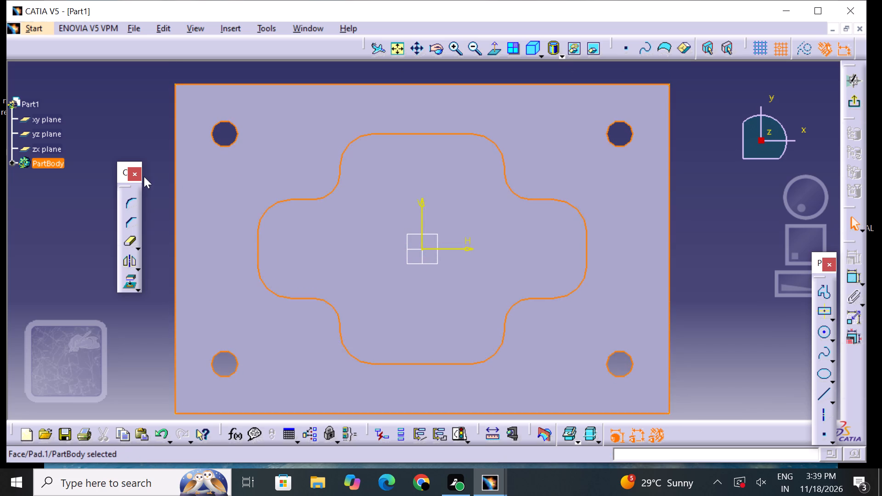
pyautogui.click(139, 142)
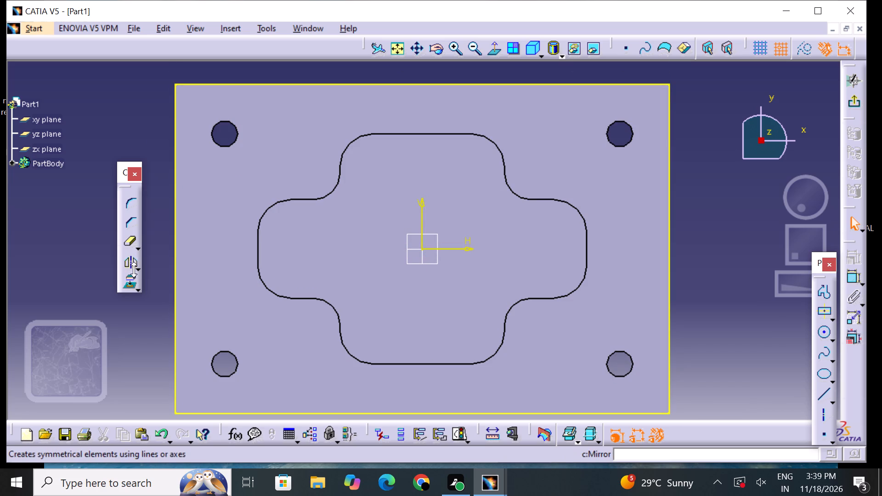
pyautogui.click(139, 272)
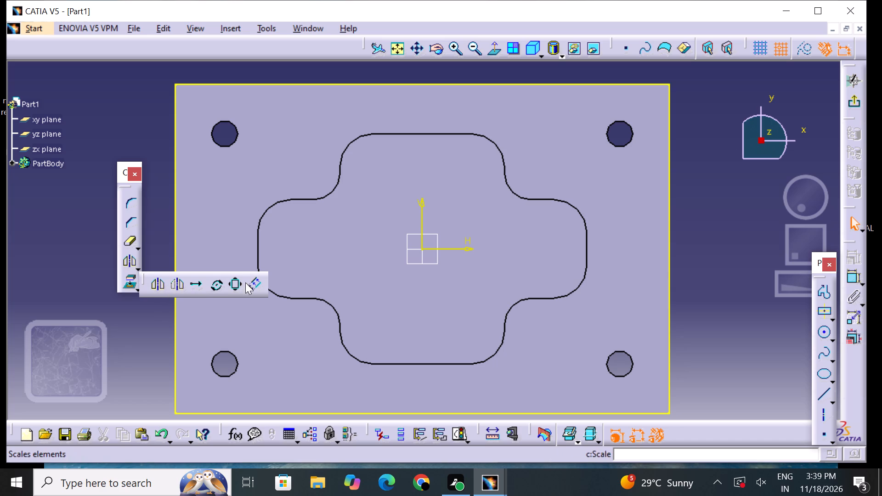
pyautogui.click(247, 285)
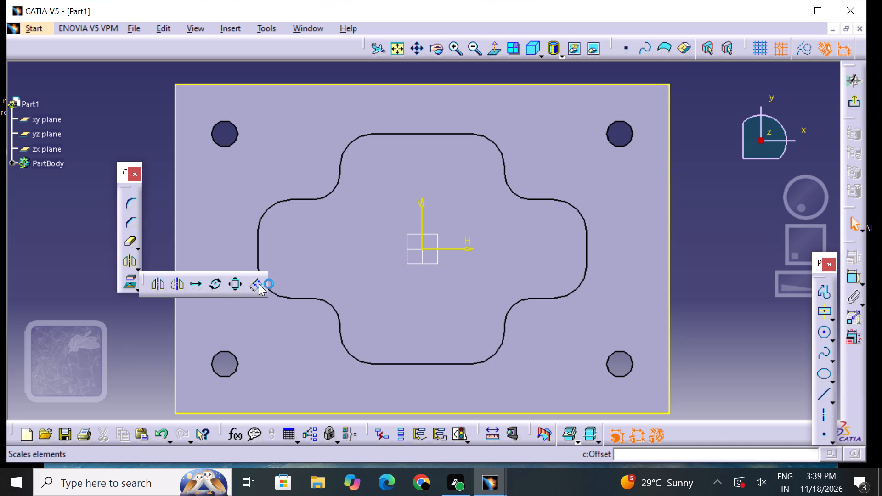
pyautogui.click(259, 284)
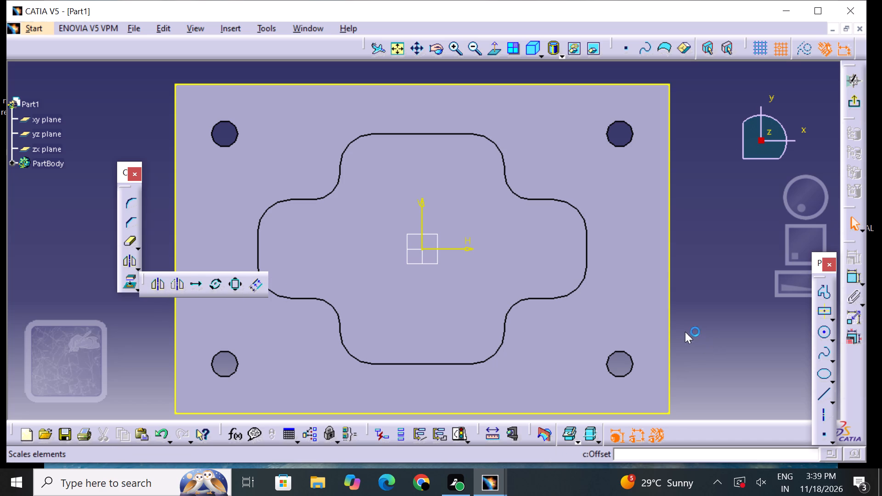
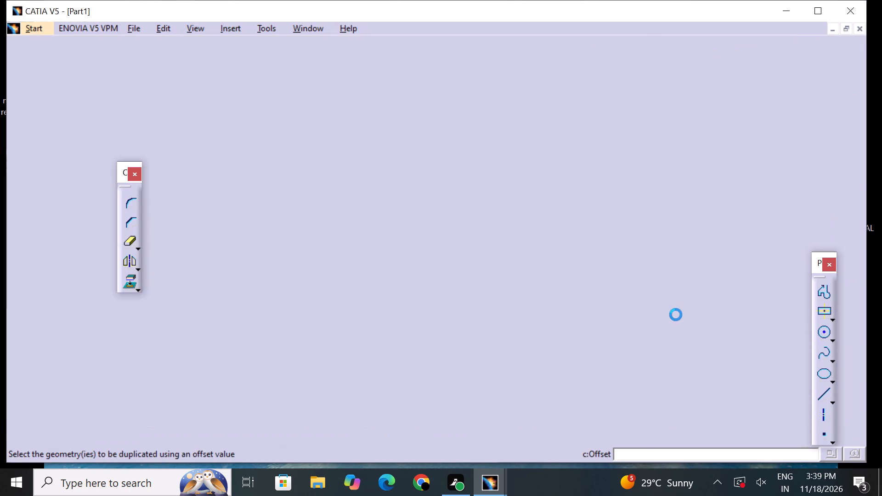
# Offset the plate's projected right edge a short distance inward, placing a single parallel copy inside the outline.
pyautogui.click(668, 309)
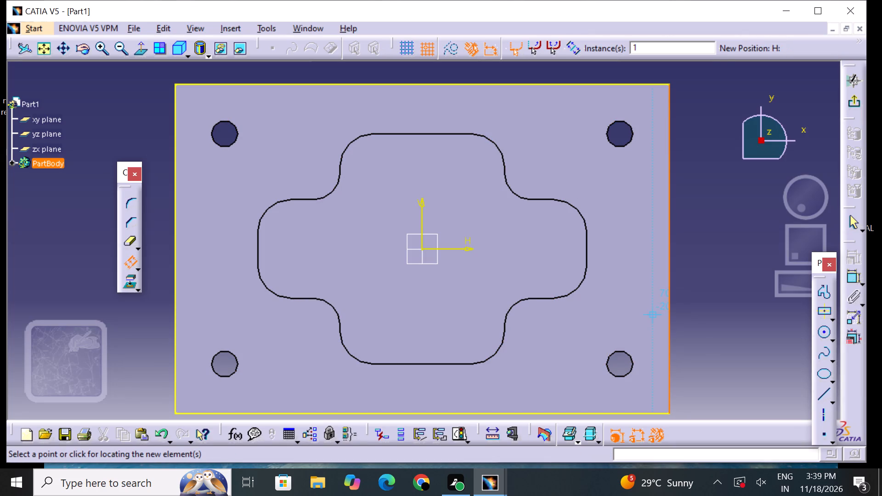
pyautogui.click(656, 311)
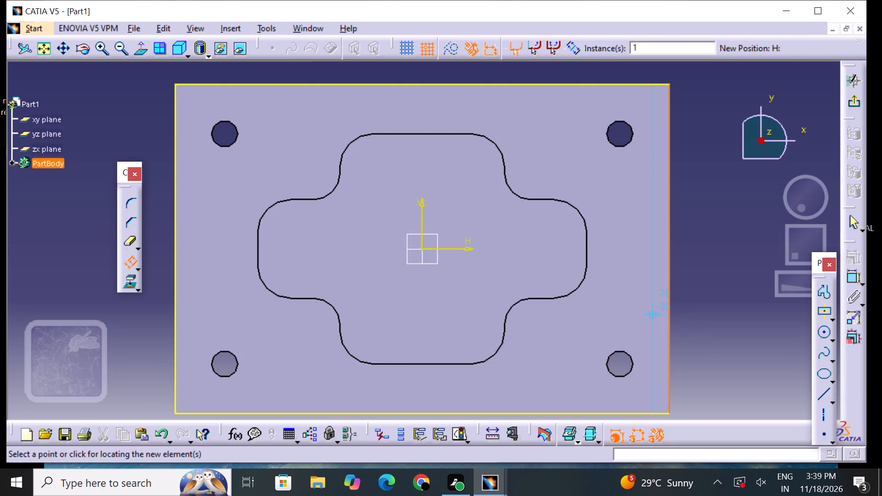
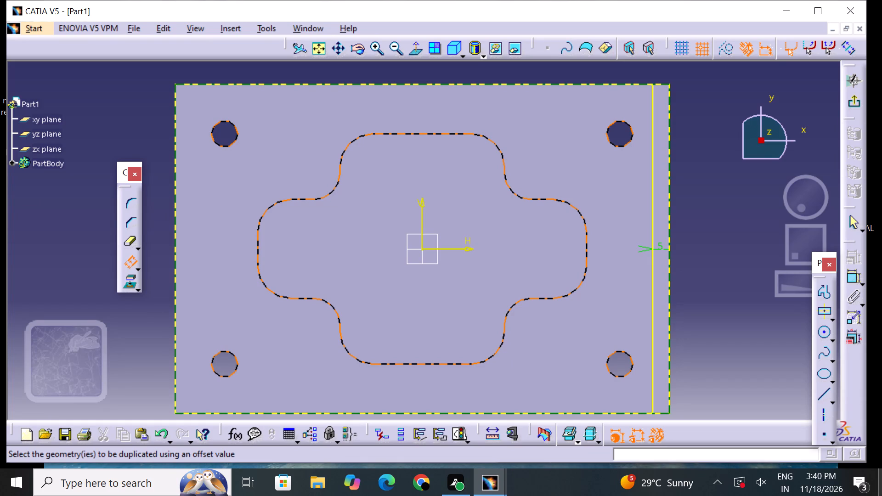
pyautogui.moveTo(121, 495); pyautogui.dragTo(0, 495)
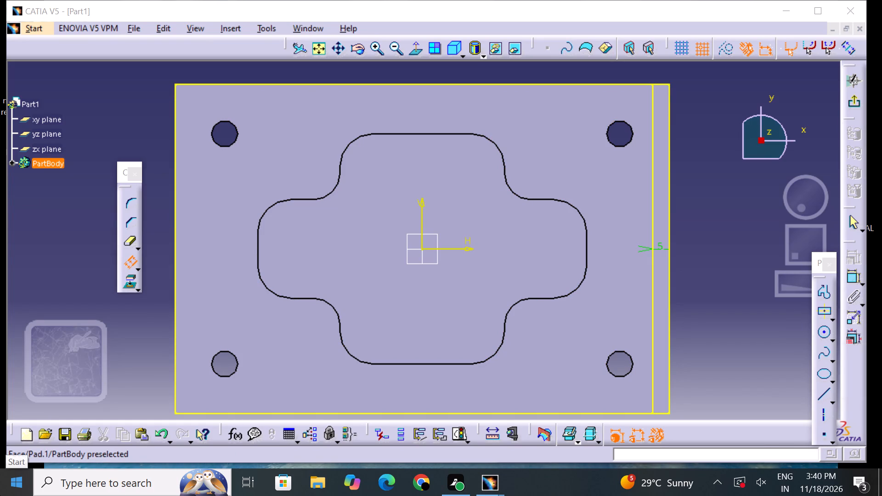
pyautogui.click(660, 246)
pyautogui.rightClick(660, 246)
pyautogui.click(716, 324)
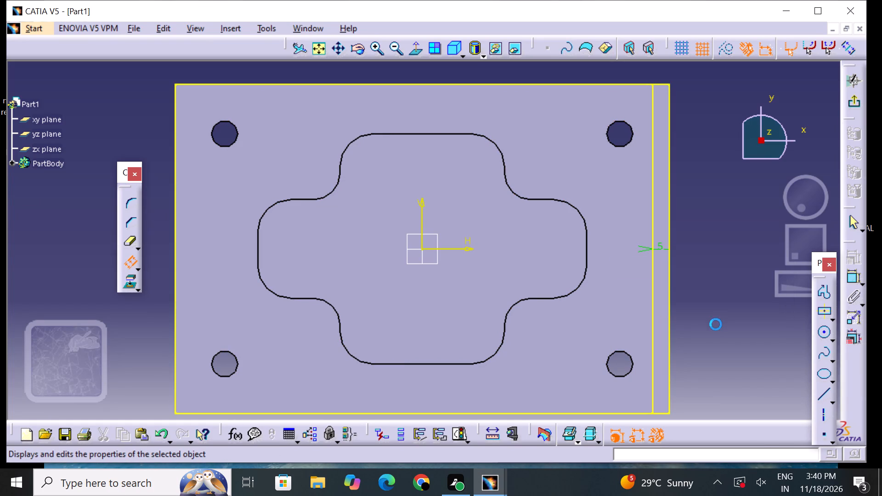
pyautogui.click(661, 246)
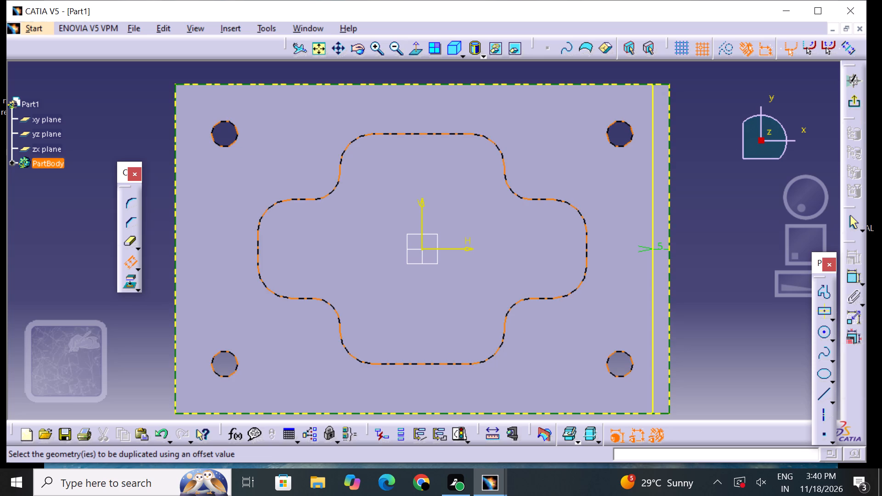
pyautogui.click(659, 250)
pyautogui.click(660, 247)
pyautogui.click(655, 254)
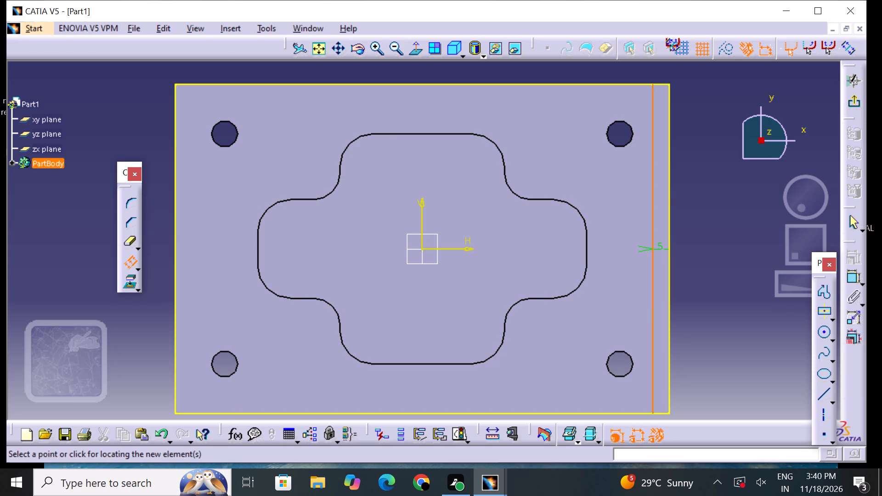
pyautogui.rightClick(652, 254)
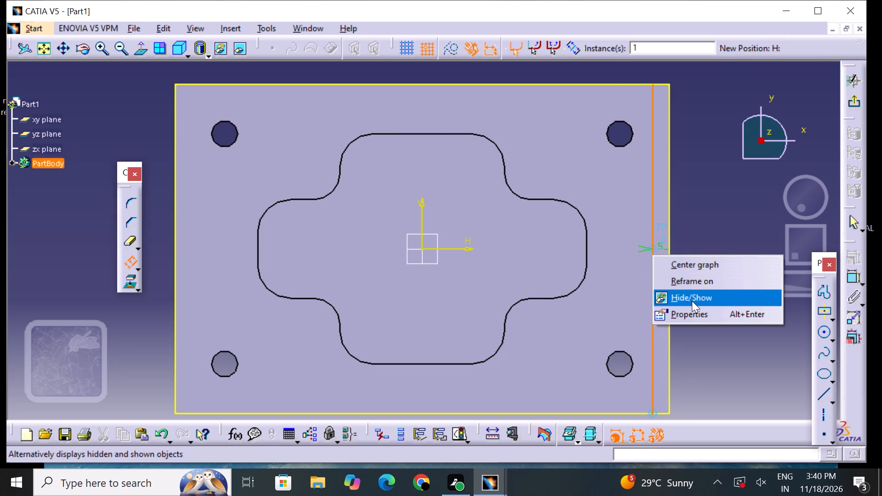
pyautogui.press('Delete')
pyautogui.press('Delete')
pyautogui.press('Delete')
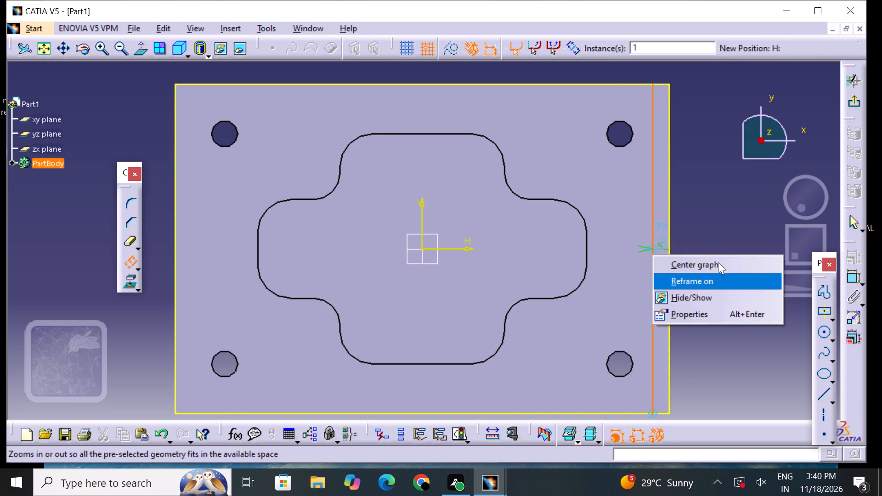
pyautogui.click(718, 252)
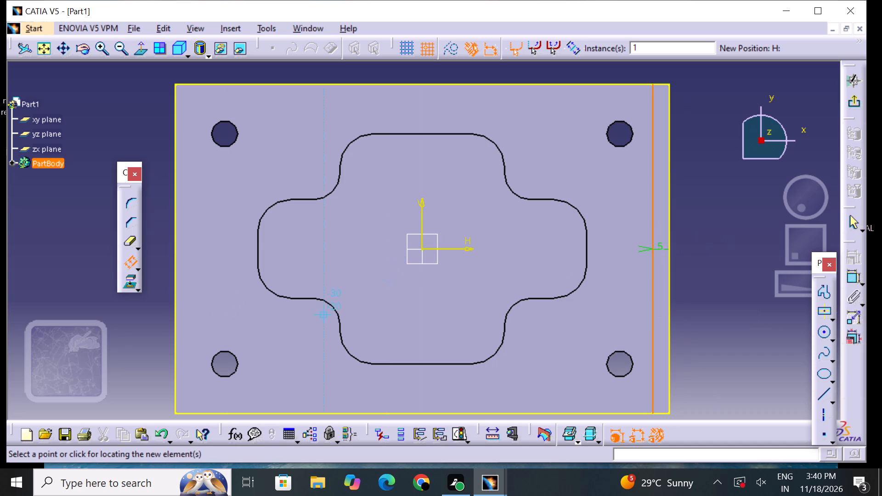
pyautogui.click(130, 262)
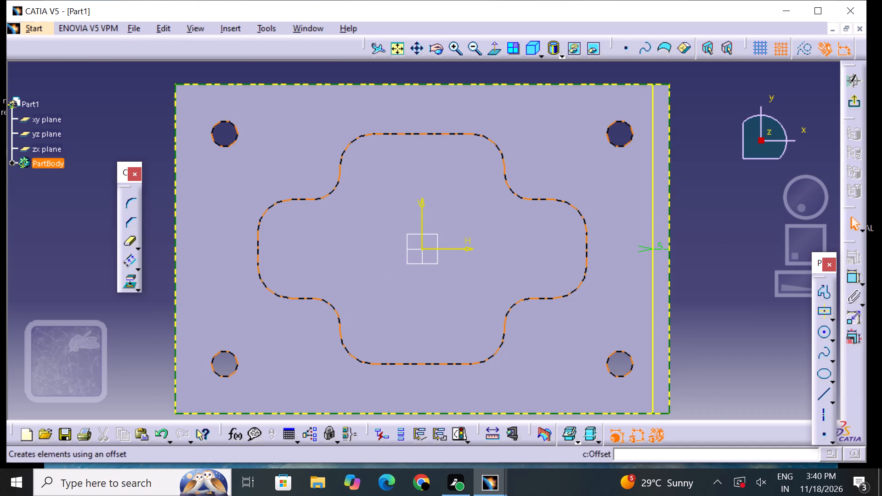
# Delete the offset line running parallel to the plate's right edge.
pyautogui.click(648, 249)
pyautogui.rightClick(648, 249)
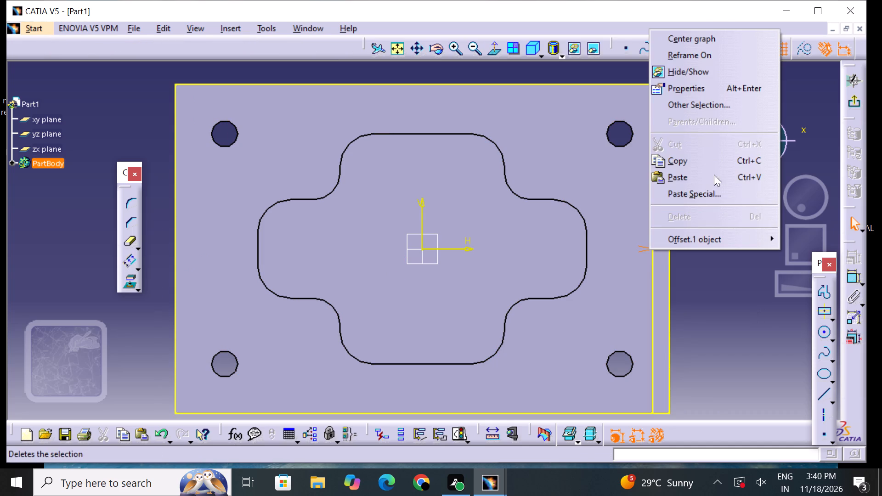
pyautogui.click(724, 79)
pyautogui.click(654, 247)
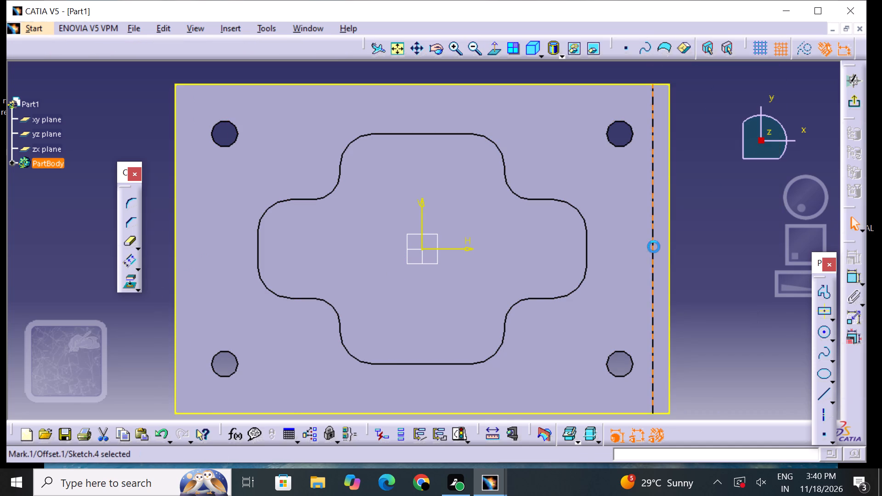
pyautogui.rightClick(653, 246)
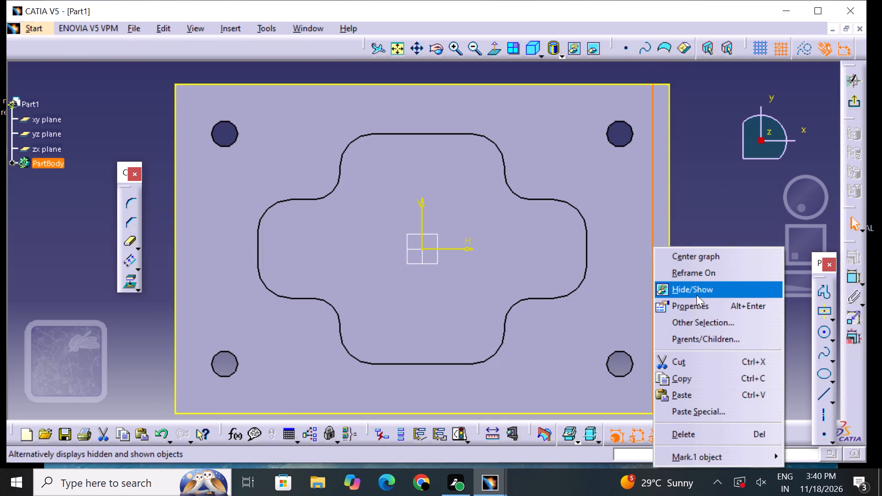
pyautogui.click(709, 430)
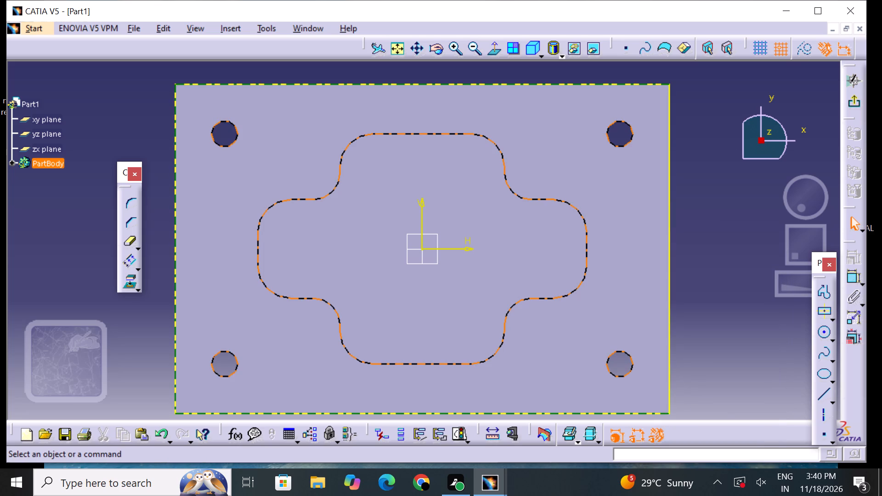
# Delete the four projected outline lines on the plate's right, bottom, top and left edges from the sketch.
pyautogui.click(669, 282)
pyautogui.rightClick(669, 282)
pyautogui.click(685, 257)
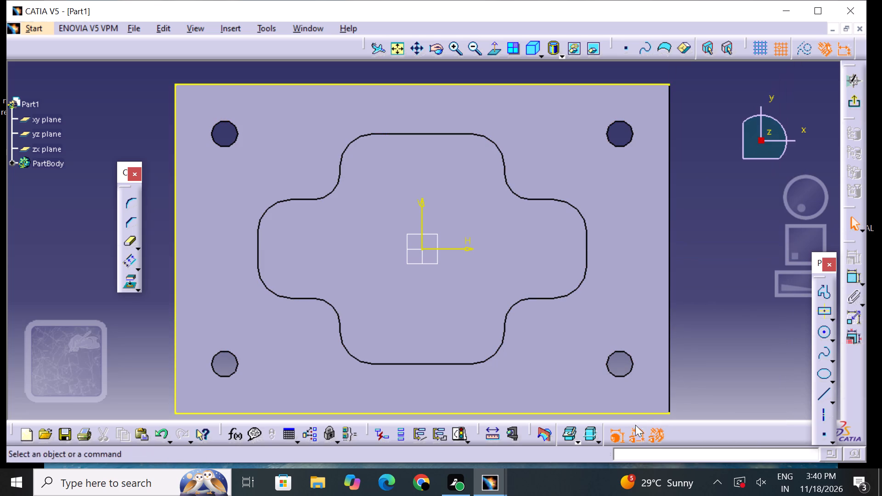
pyautogui.click(616, 413)
pyautogui.rightClick(615, 412)
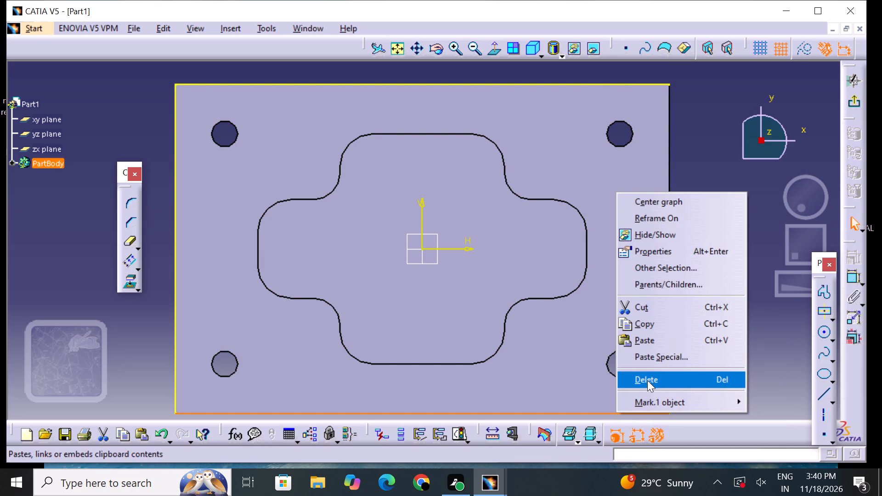
pyautogui.click(647, 380)
pyautogui.click(596, 84)
pyautogui.rightClick(595, 84)
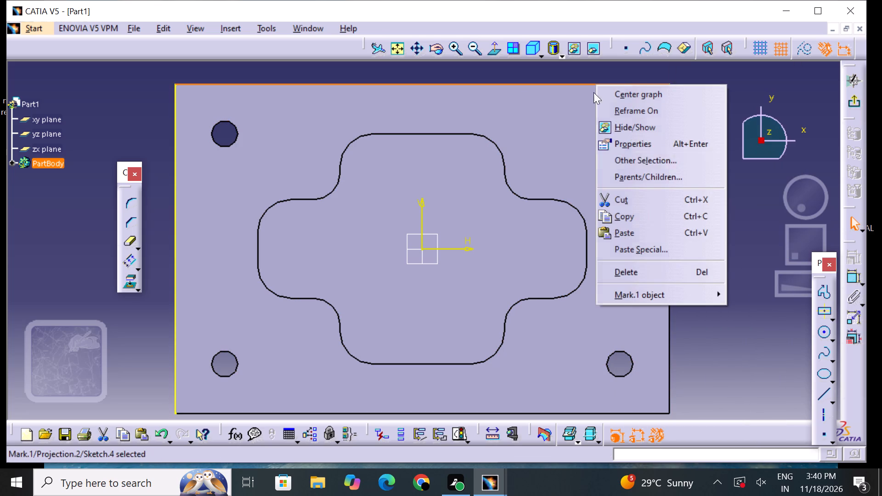
pyautogui.click(639, 269)
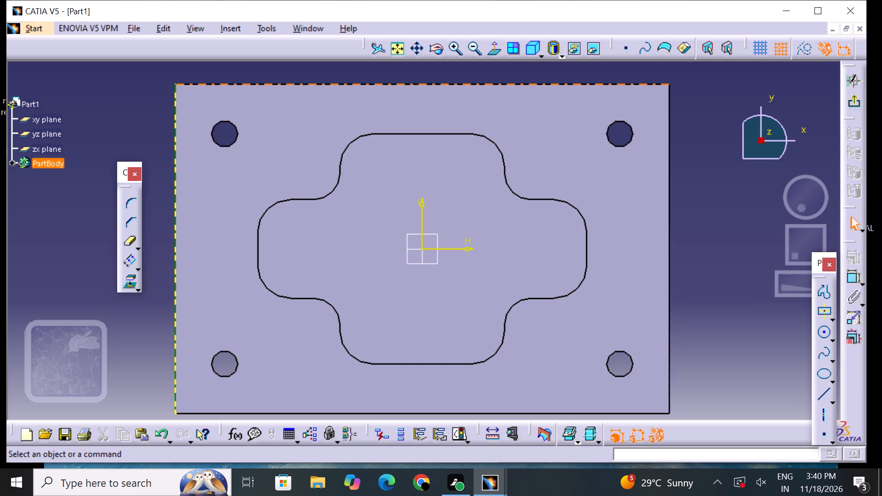
pyautogui.click(175, 195)
pyautogui.rightClick(175, 195)
pyautogui.click(221, 379)
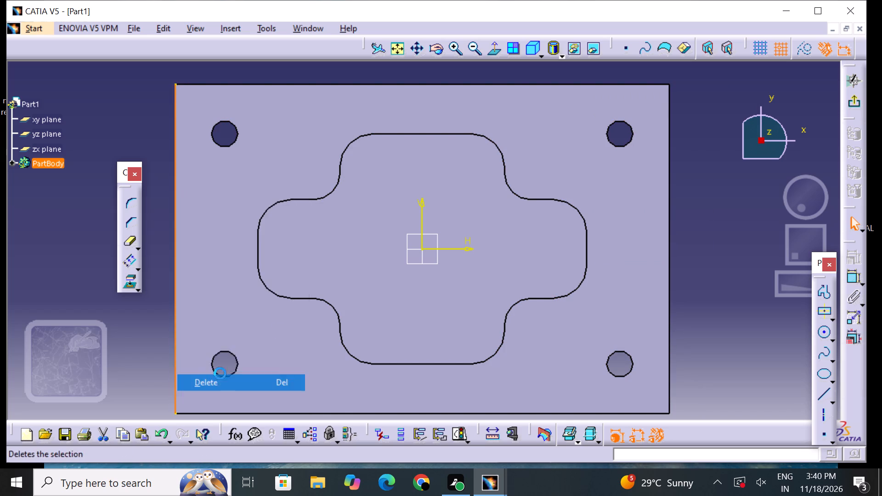
# Project the plate's bottom edge onto the sketch plane with Project 3D Elements.
pyautogui.moveTo(401, 269); pyautogui.dragTo(413, 253, button='middle')
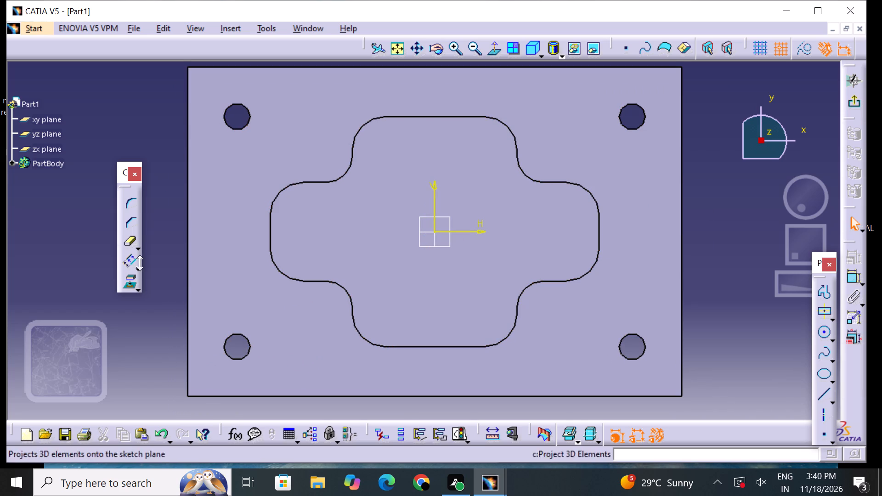
pyautogui.click(187, 358)
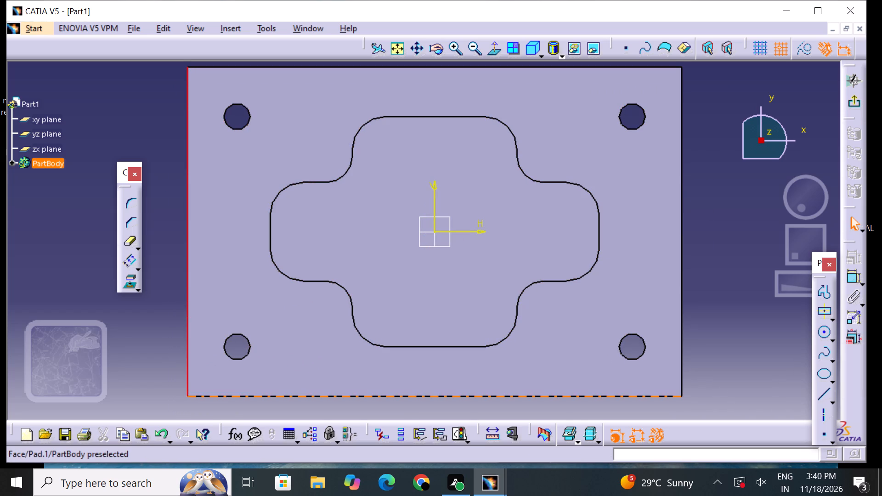
pyautogui.click(233, 397)
pyautogui.tripleClick(133, 284)
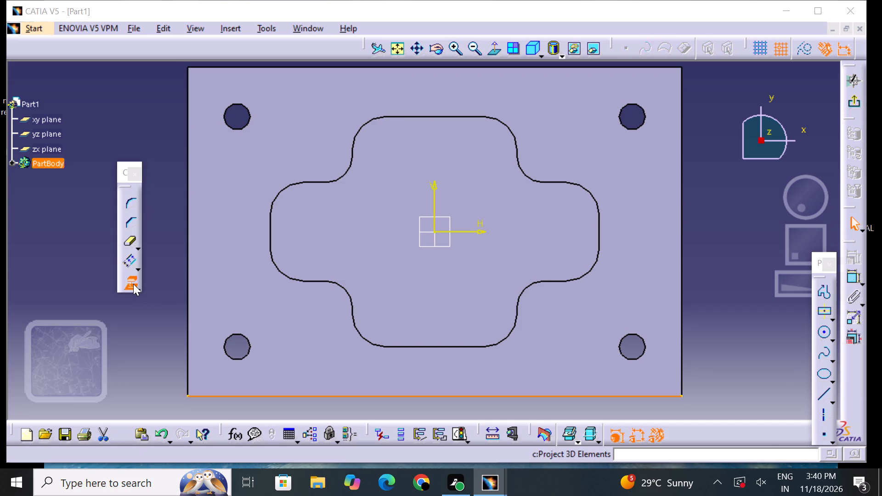
pyautogui.tripleClick(132, 284)
pyautogui.click(131, 283)
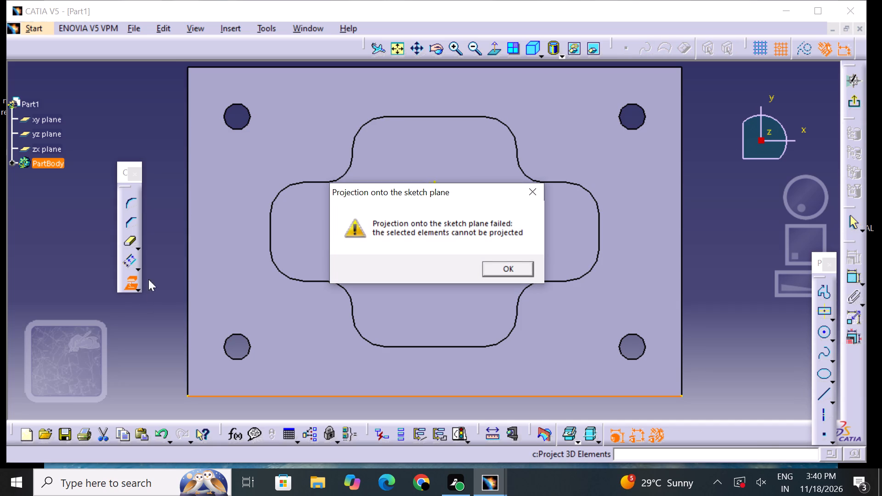
pyautogui.click(498, 265)
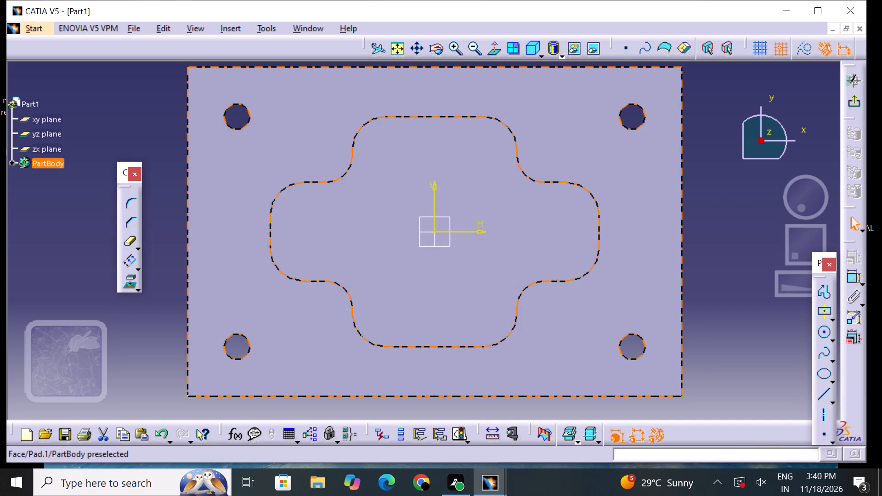
# Project the plate's right edge onto the sketch plane.
pyautogui.click(187, 372)
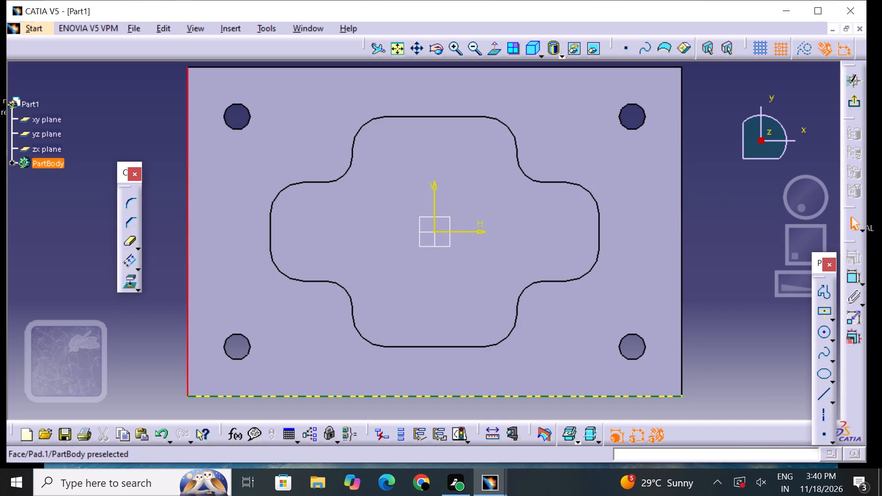
pyautogui.click(249, 397)
pyautogui.click(186, 394)
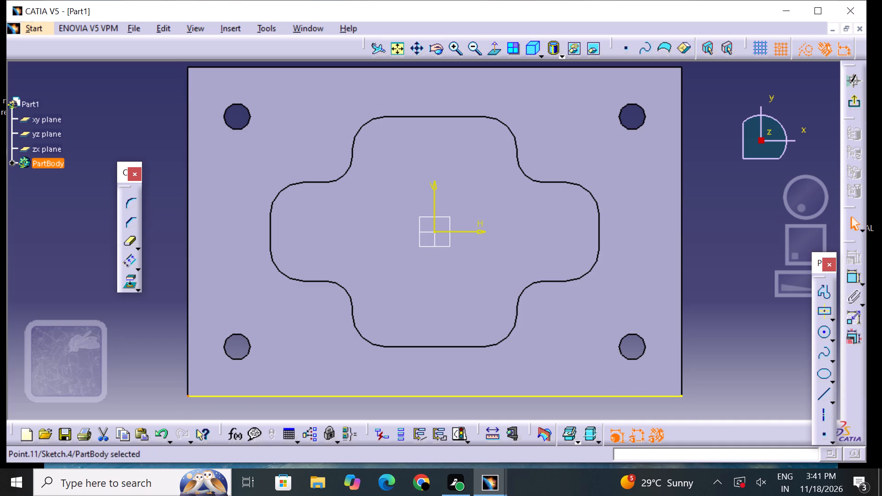
pyautogui.click(681, 391)
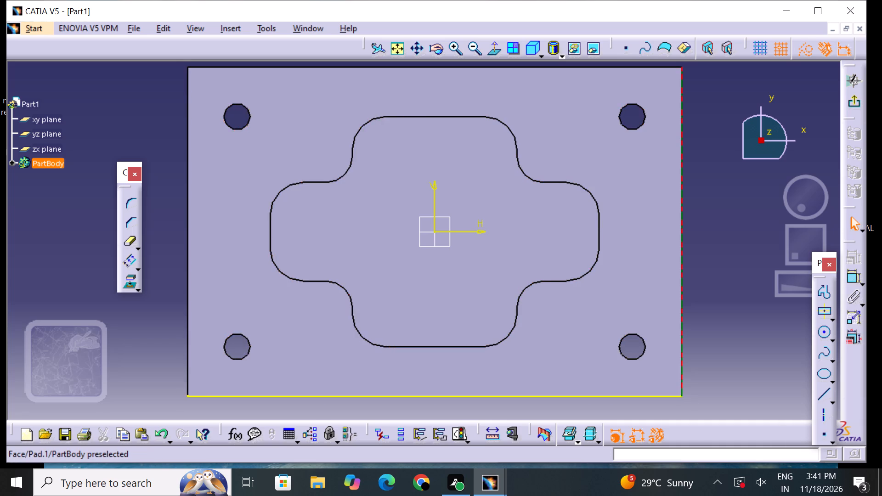
pyautogui.click(673, 64)
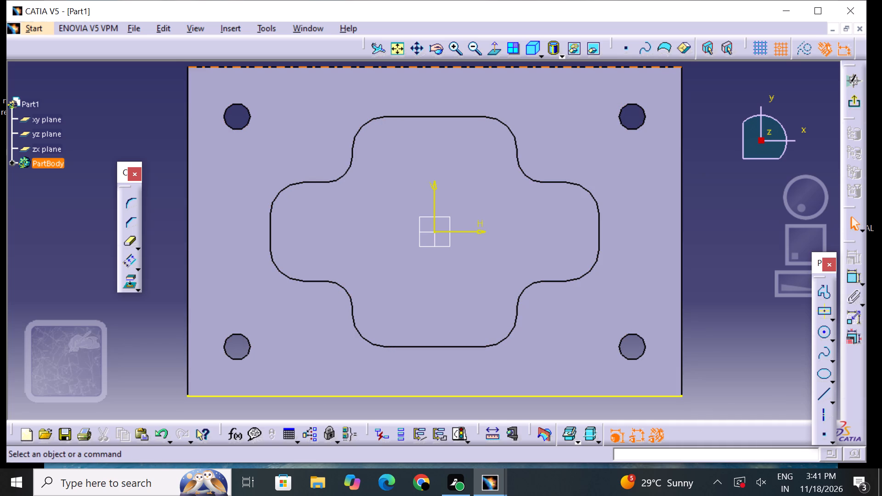
pyautogui.click(677, 66)
pyautogui.click(683, 78)
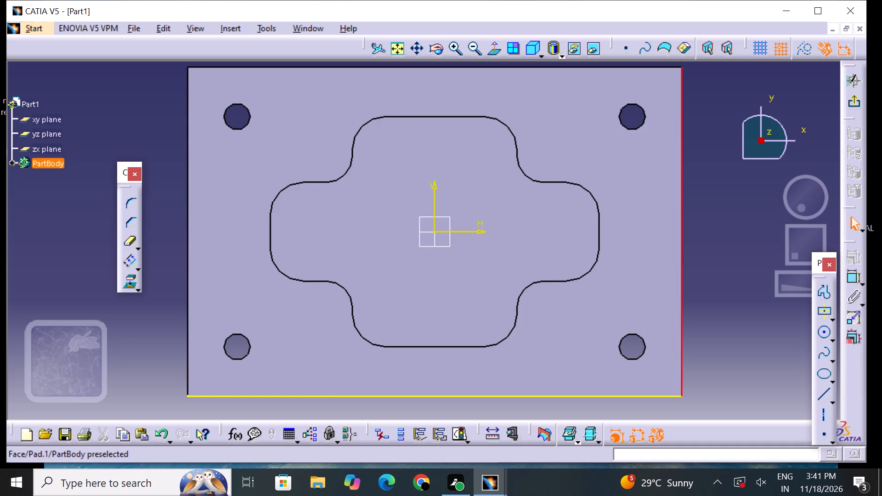
pyautogui.click(134, 282)
pyautogui.click(131, 277)
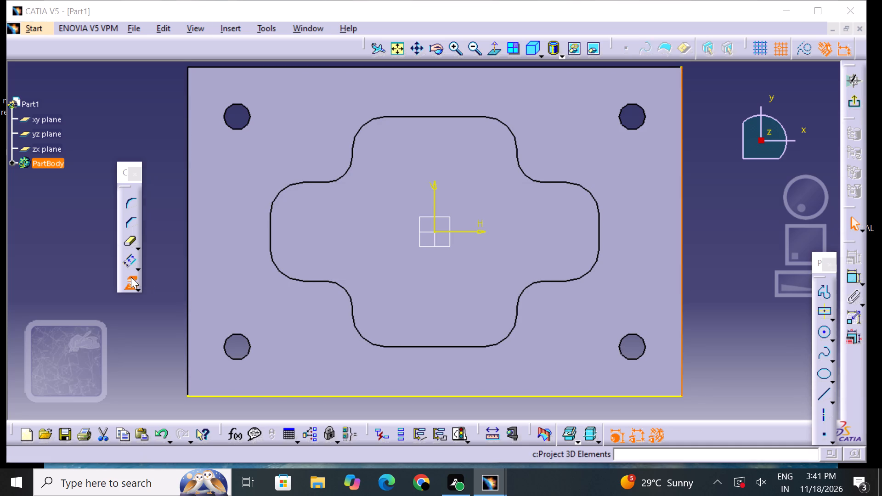
pyautogui.click(674, 68)
pyautogui.click(497, 265)
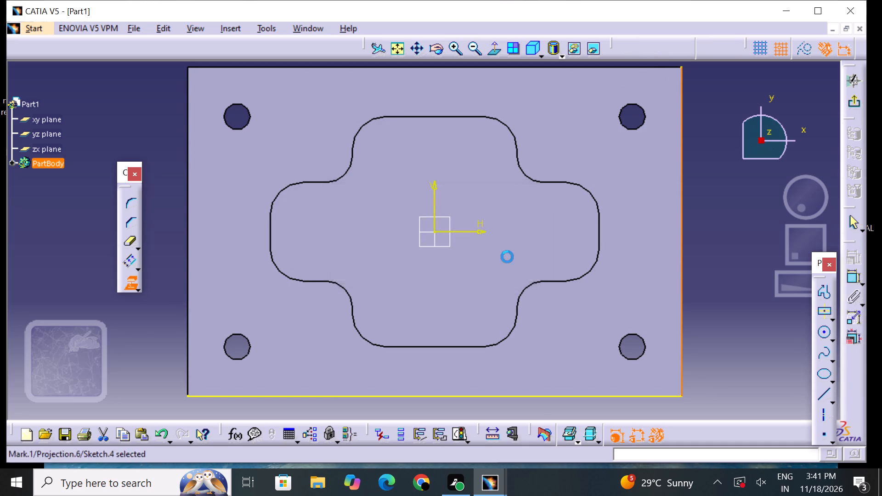
# Project the plate's top edge onto the sketch plane.
pyautogui.click(665, 62)
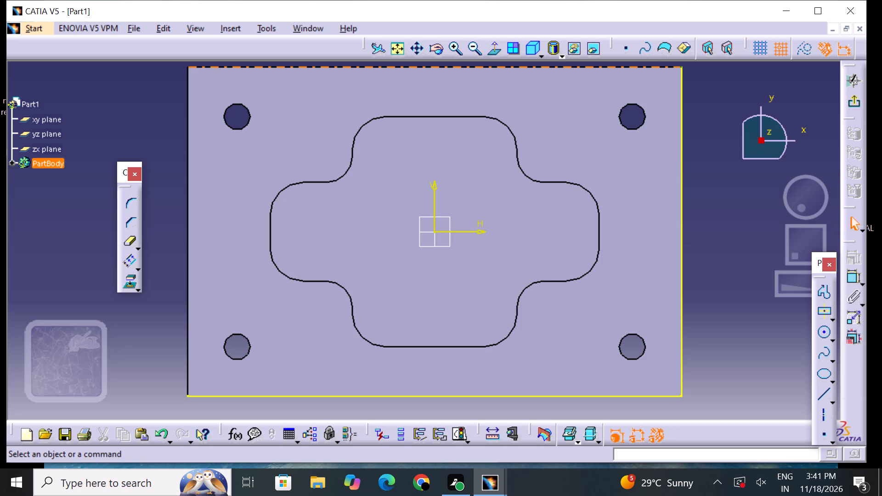
pyautogui.click(659, 68)
pyautogui.click(125, 287)
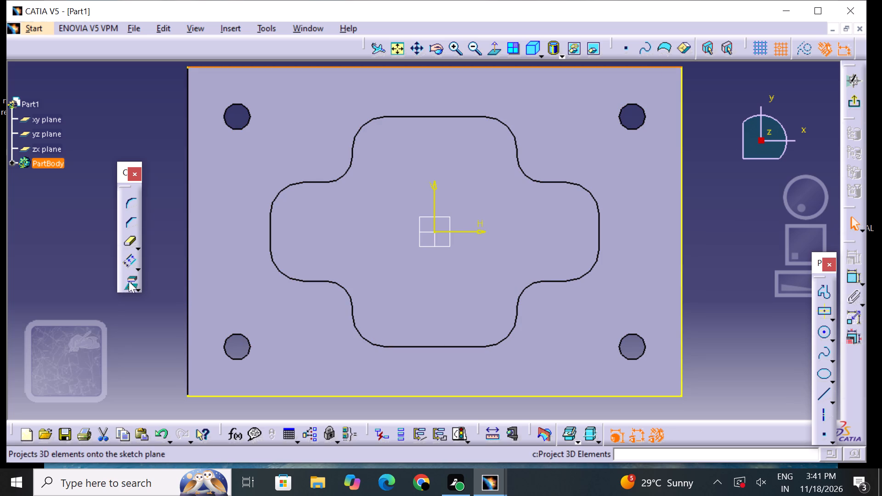
pyautogui.click(127, 282)
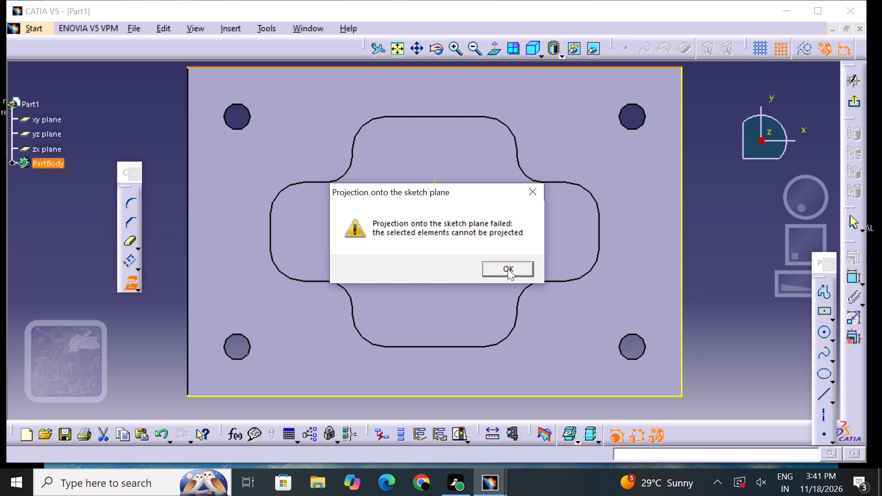
pyautogui.click(509, 269)
# Project the plate face's contours onto the sketch plane, including the left edge, the four holes and the cross pocket.
pyautogui.click(188, 285)
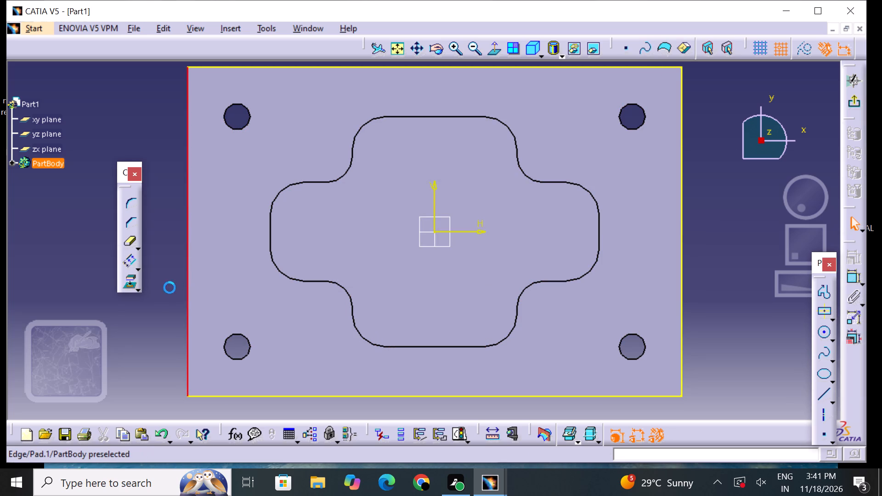
pyautogui.click(146, 291)
pyautogui.click(162, 328)
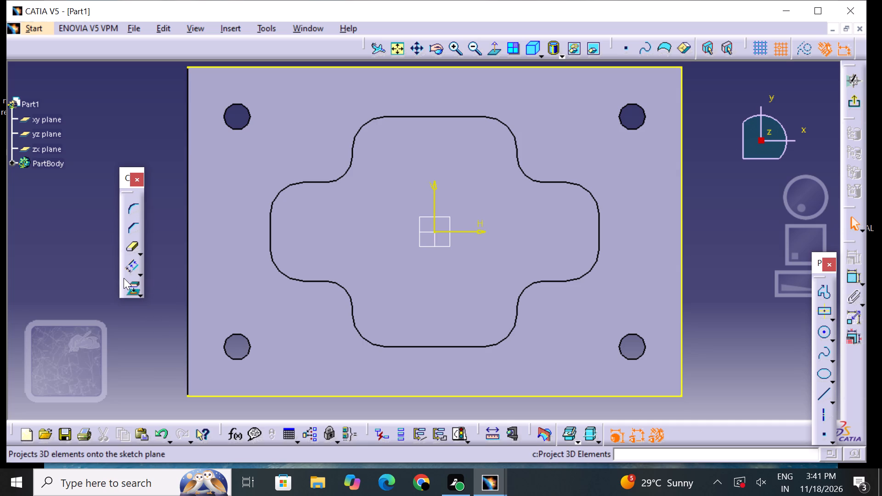
pyautogui.moveTo(124, 278); pyautogui.dragTo(124, 284)
pyautogui.click(190, 299)
pyautogui.click(138, 328)
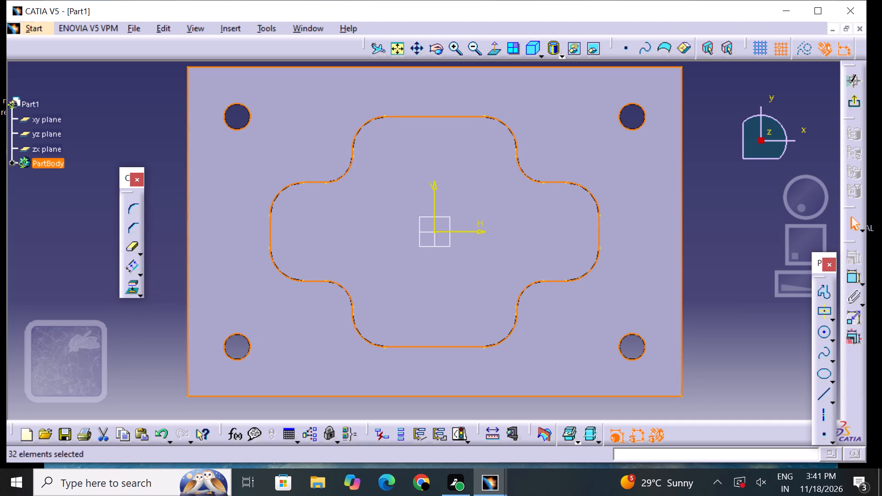
# Delete the projected concave arc at the cross pocket's lower-left inner corner.
pyautogui.click(163, 254)
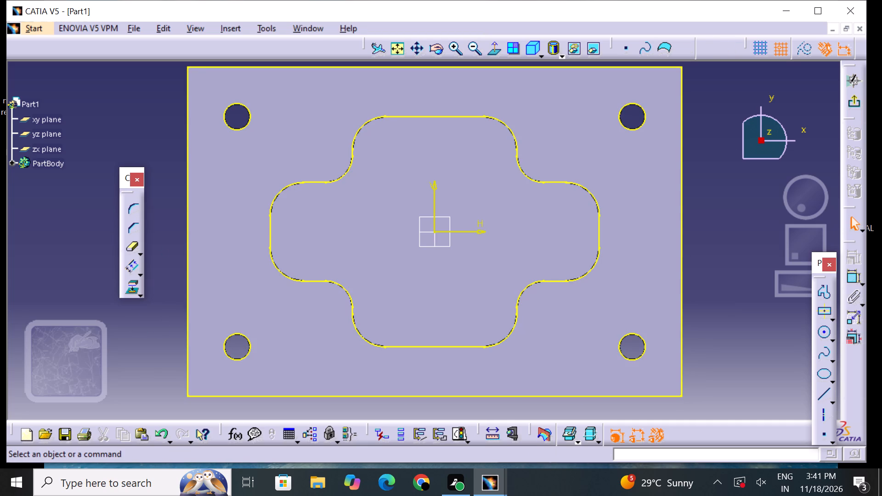
pyautogui.click(330, 280)
pyautogui.rightClick(331, 280)
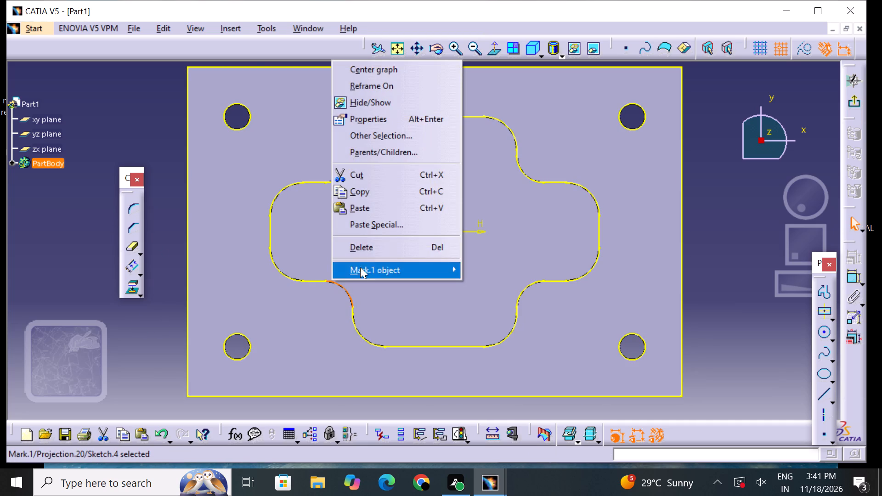
pyautogui.click(368, 254)
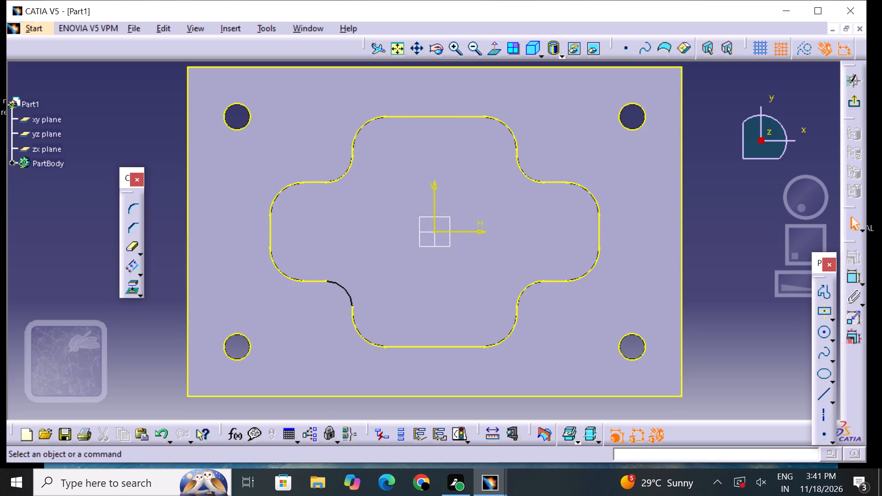
# Hide the active projection sketch, Sketch.4, listed under PartBody in the specification tree.
pyautogui.click(45, 163)
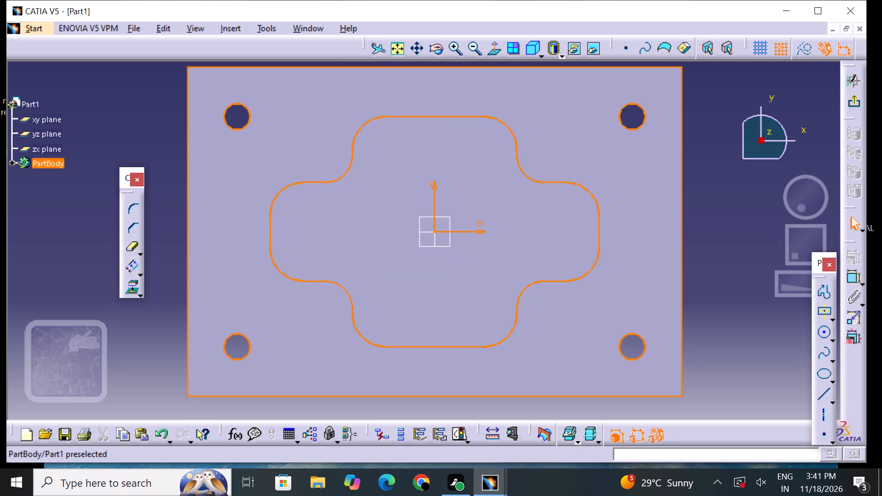
pyautogui.click(10, 162)
pyautogui.click(12, 163)
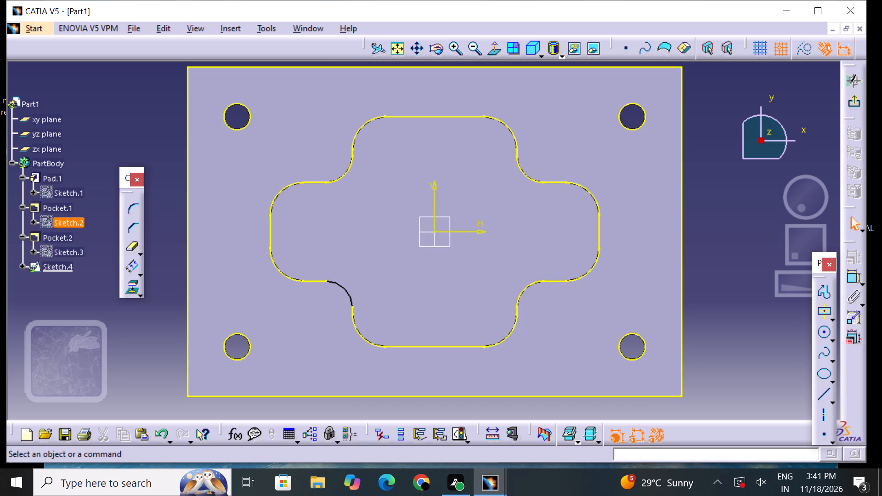
pyautogui.click(54, 248)
pyautogui.click(46, 266)
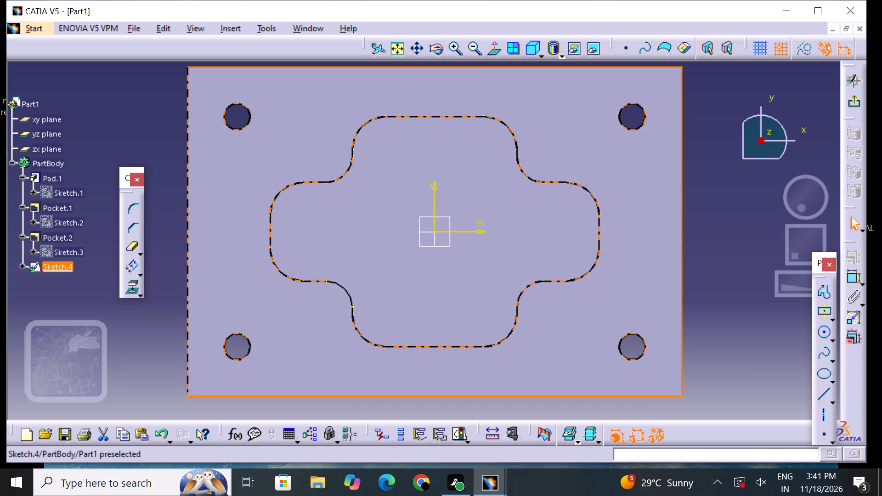
pyautogui.rightClick(46, 266)
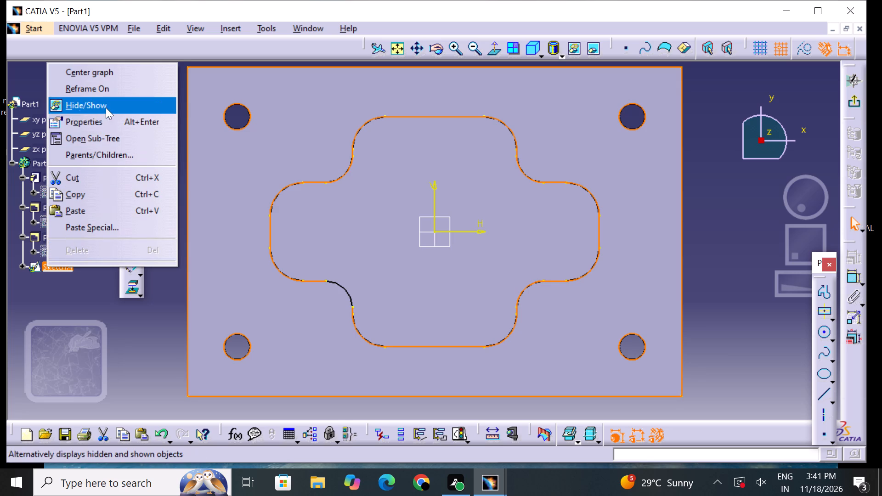
pyautogui.click(106, 107)
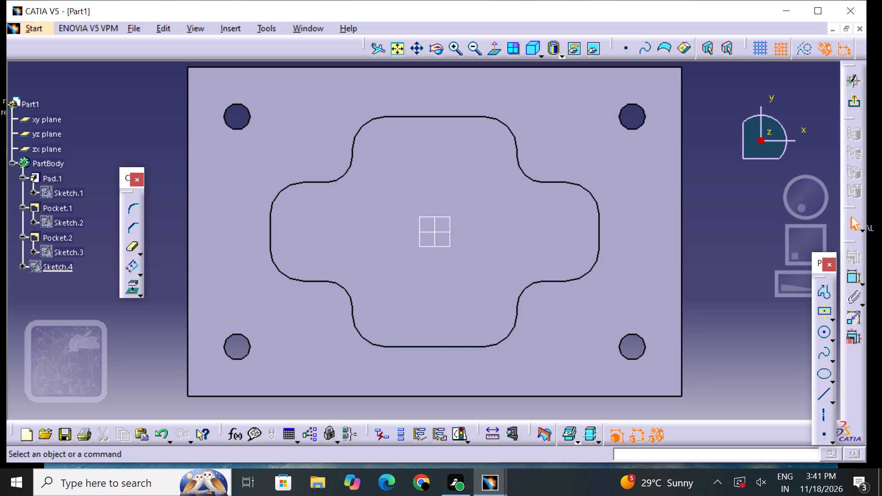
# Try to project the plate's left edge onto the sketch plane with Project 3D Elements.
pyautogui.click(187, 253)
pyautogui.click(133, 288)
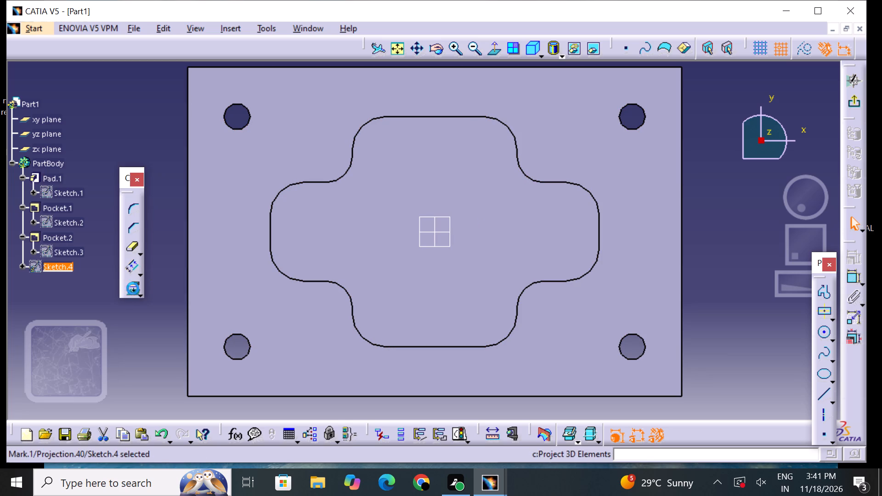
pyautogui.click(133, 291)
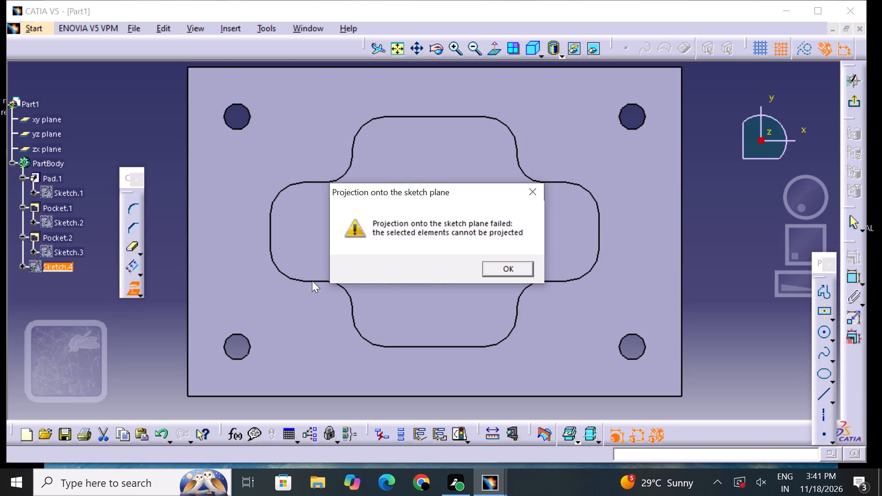
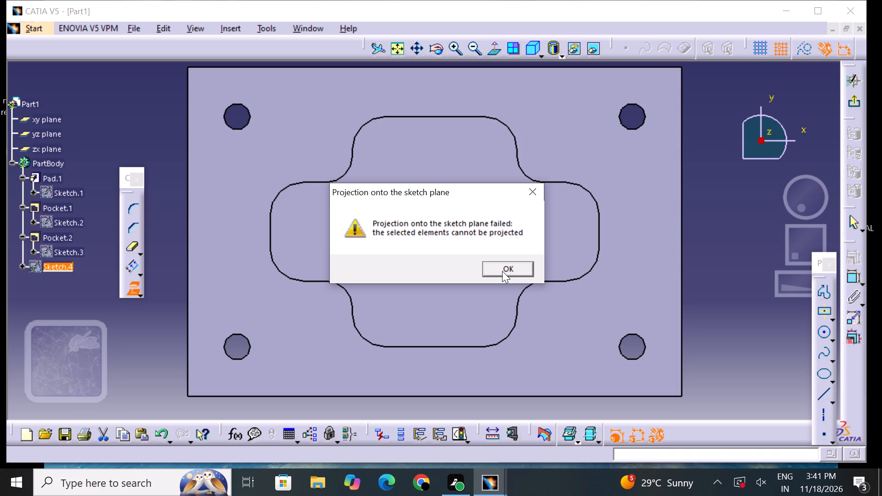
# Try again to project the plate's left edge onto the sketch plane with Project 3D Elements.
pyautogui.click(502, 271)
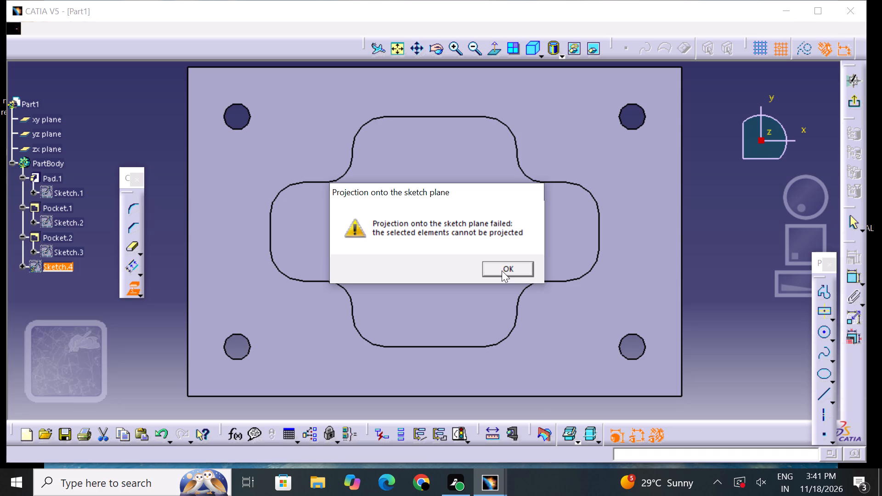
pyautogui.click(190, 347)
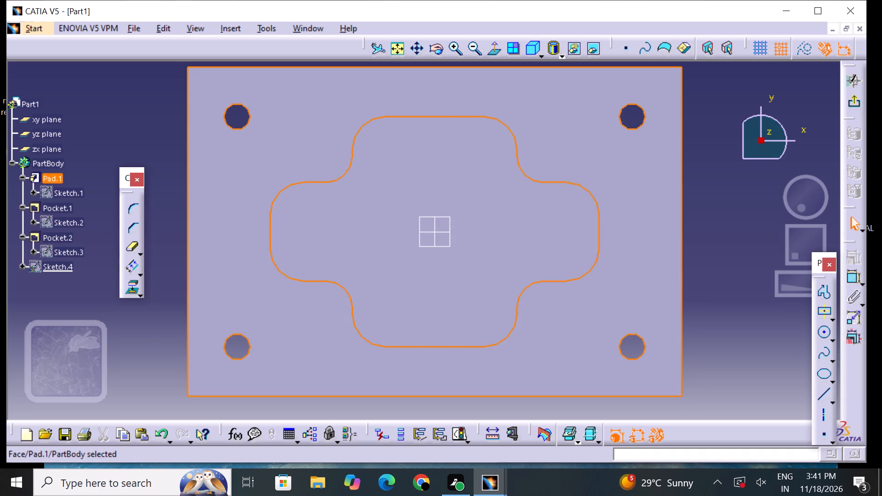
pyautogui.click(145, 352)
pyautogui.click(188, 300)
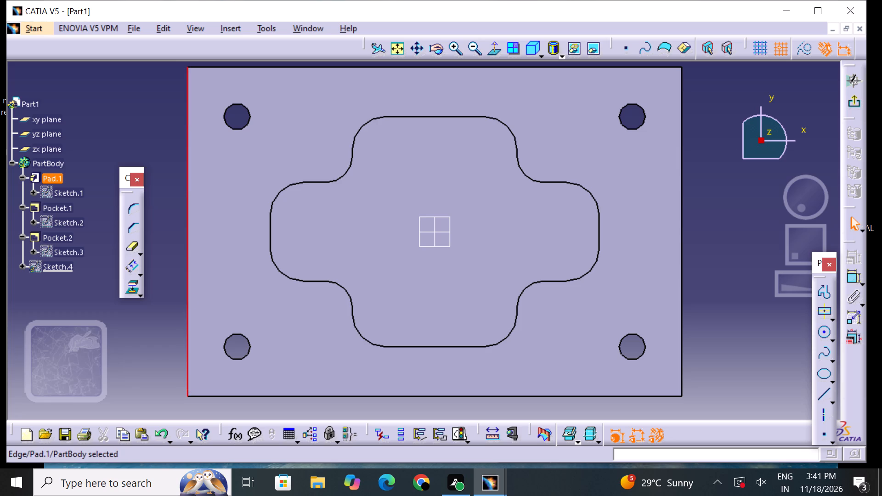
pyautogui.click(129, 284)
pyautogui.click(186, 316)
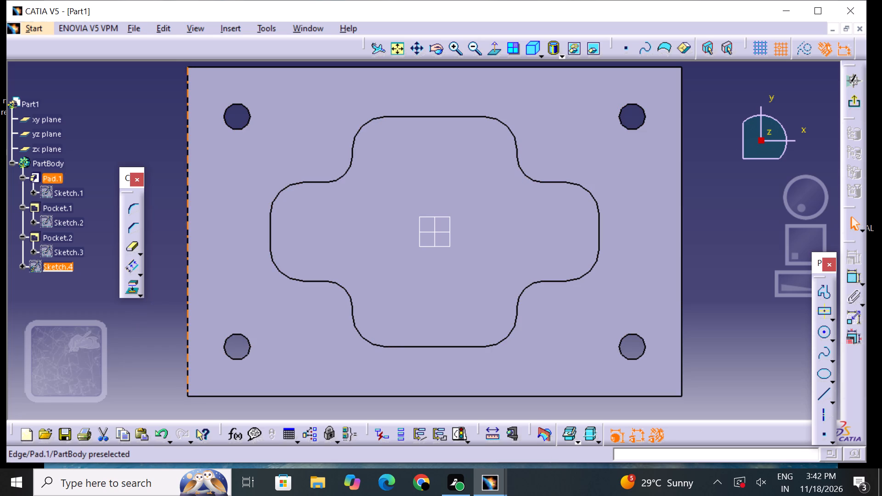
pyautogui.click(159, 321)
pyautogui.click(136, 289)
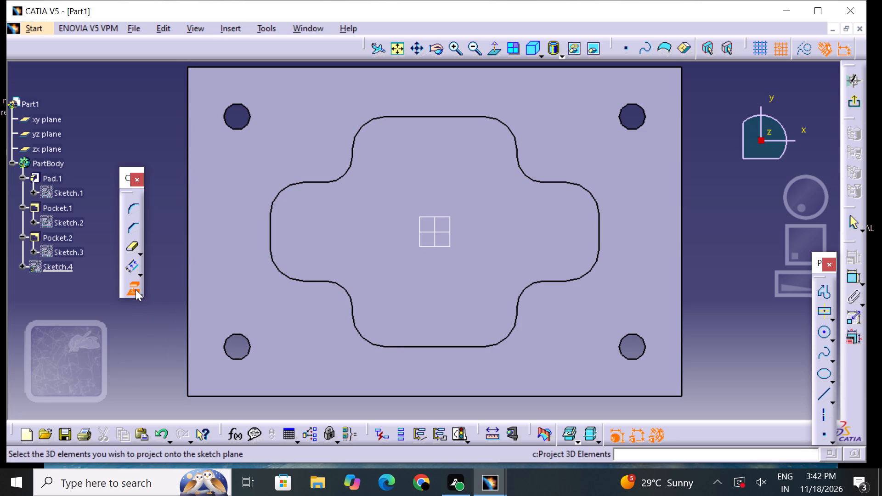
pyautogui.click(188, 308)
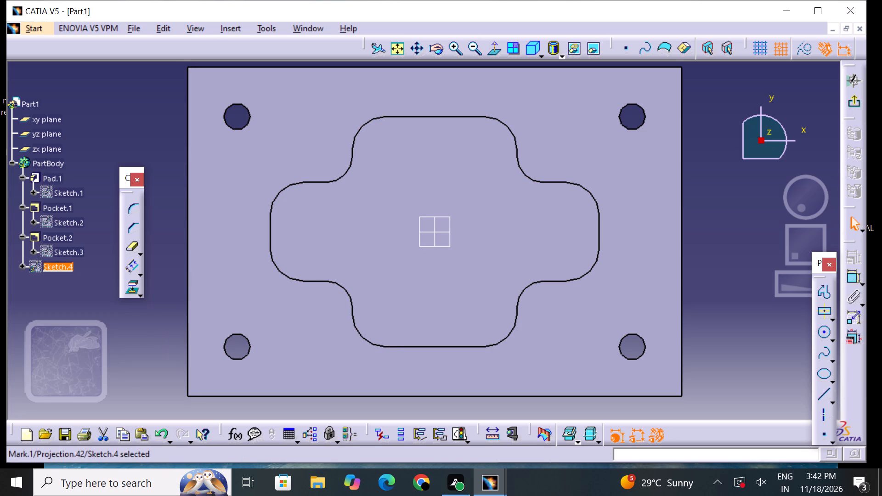
# Undo the recent Sketch.4 changes back to just the plate's four projected outer edges.
pyautogui.hotkey('ctrl', 'z')
pyautogui.hotkey('ctrl', 'z')
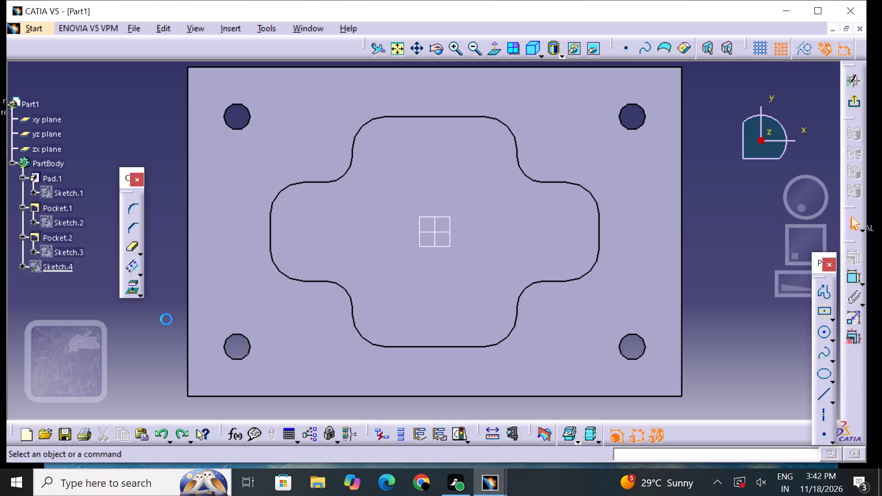
pyautogui.hotkey('ctrl', 'z')
pyautogui.hotkey('ctrl', 'z')
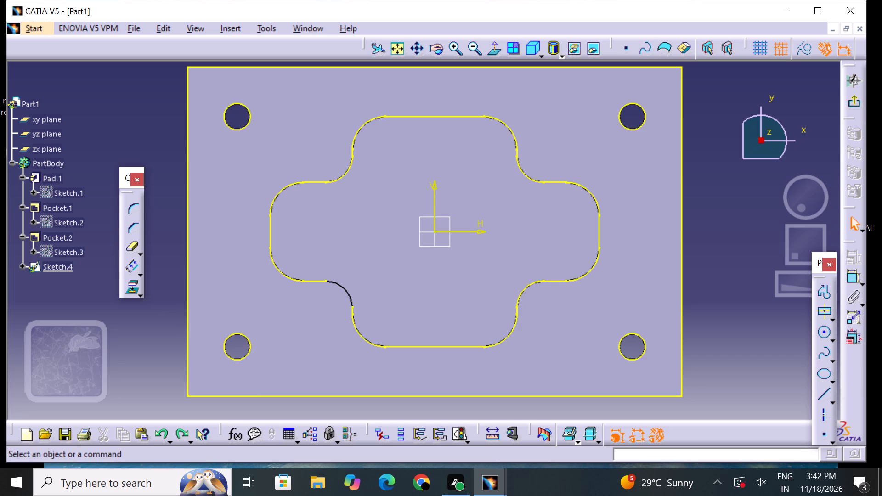
pyautogui.hotkey('ctrl', 'z')
pyautogui.hotkey('ctrl', 'z')
pyautogui.hotkey('ctrl', 'z')
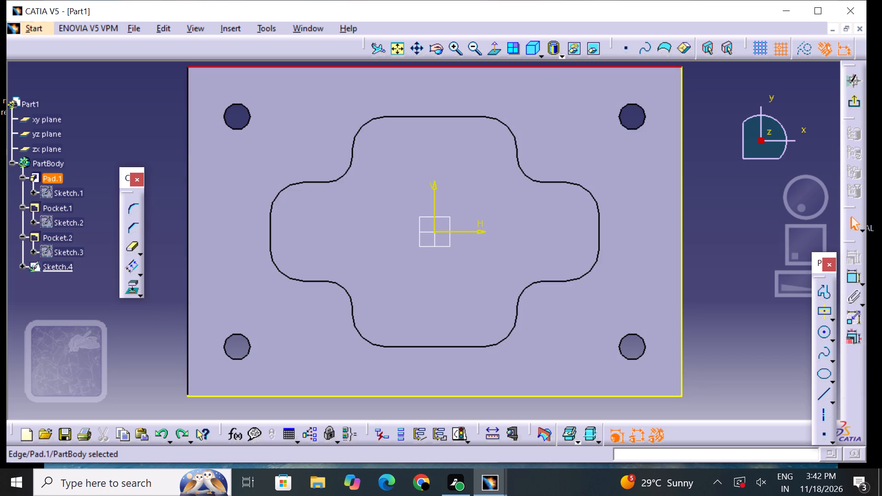
pyautogui.hotkey('ctrl', 'z')
pyautogui.hotkey('ctrl', 'z')
pyautogui.hotkey('ctrl', 'z')
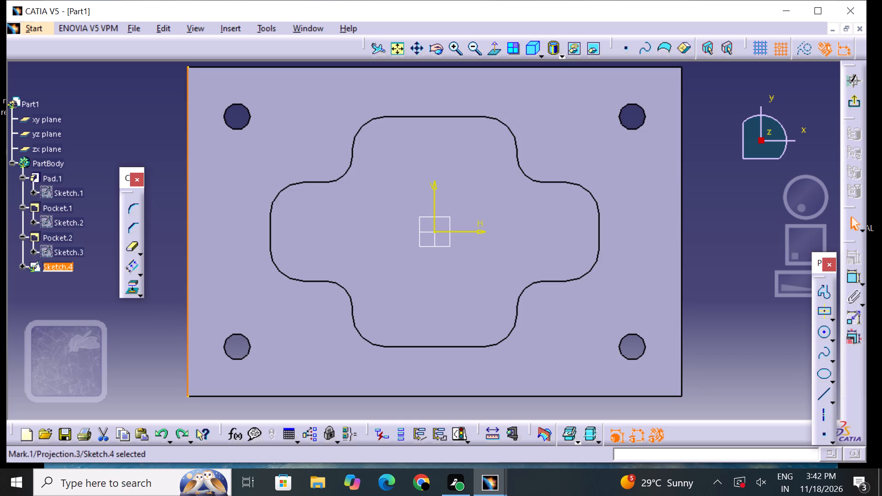
pyautogui.hotkey('ctrl', 'z')
pyautogui.hotkey('ctrl', 'z')
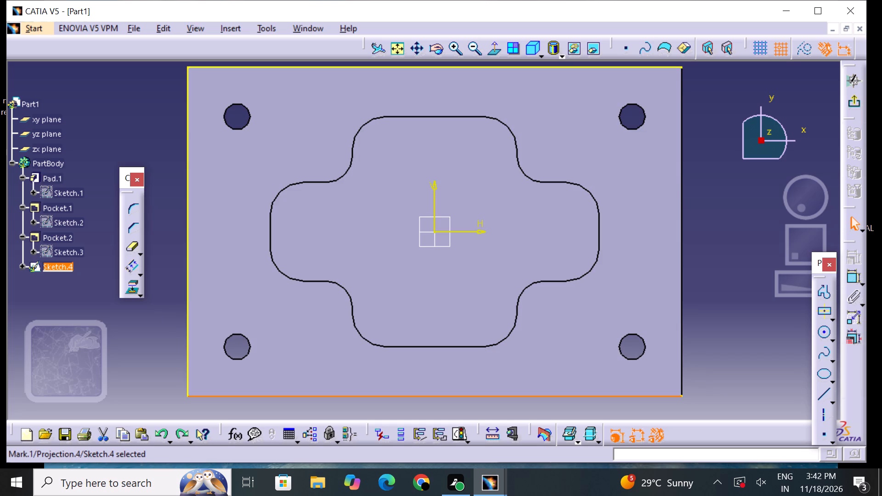
pyautogui.hotkey('ctrl', 'z')
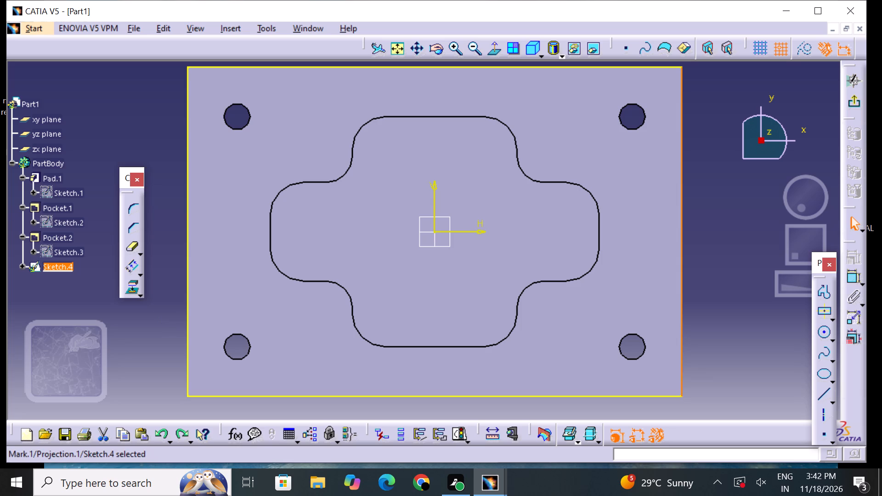
pyautogui.click(160, 372)
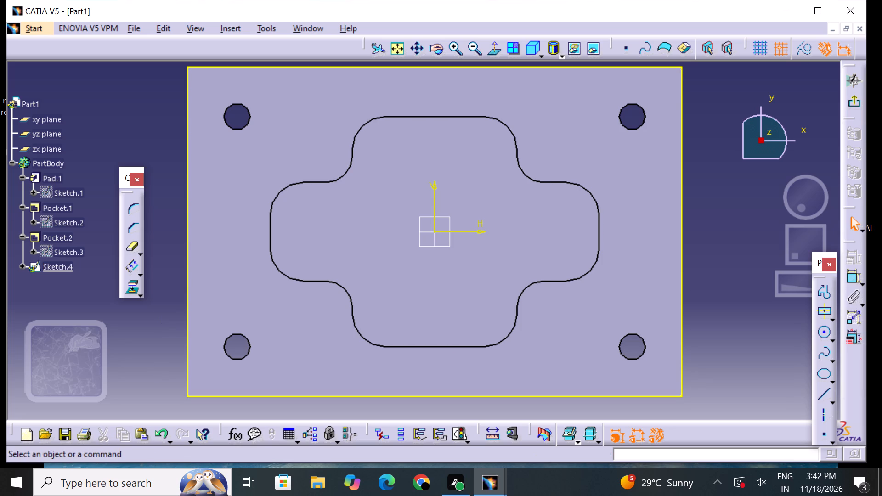
# Offset the plate's projected right edge inward by 5 mm.
pyautogui.click(679, 289)
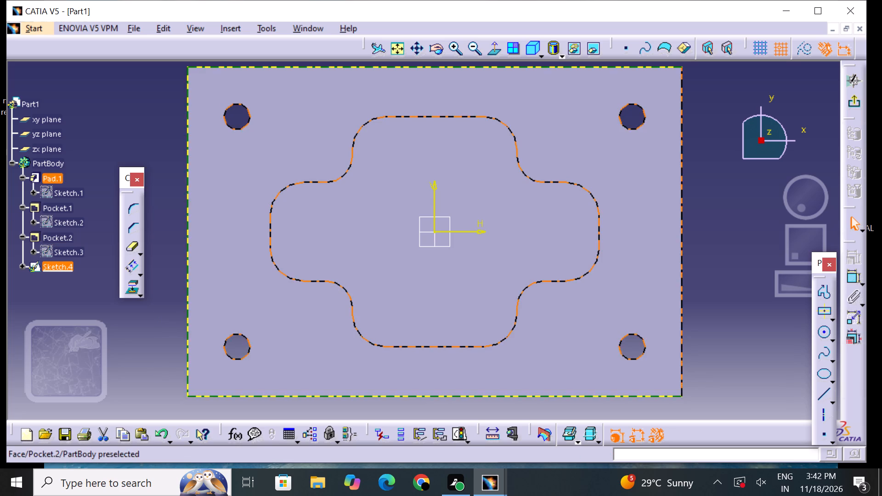
pyautogui.click(133, 265)
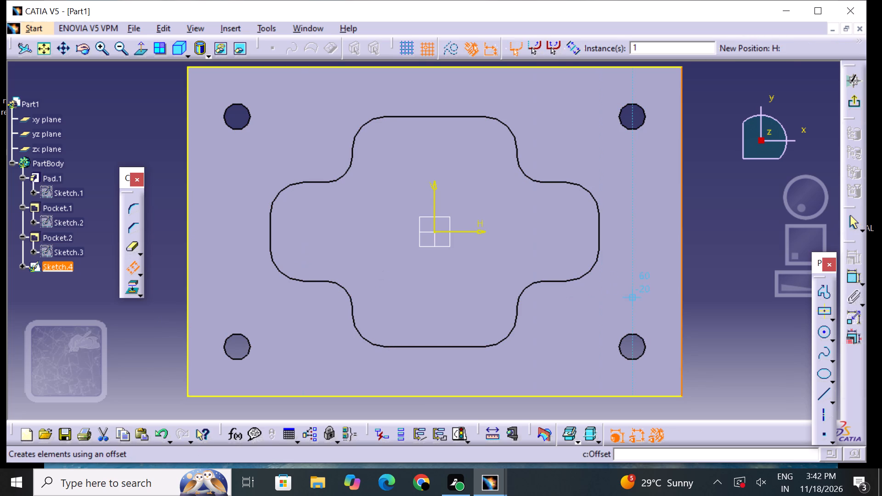
pyautogui.click(673, 287)
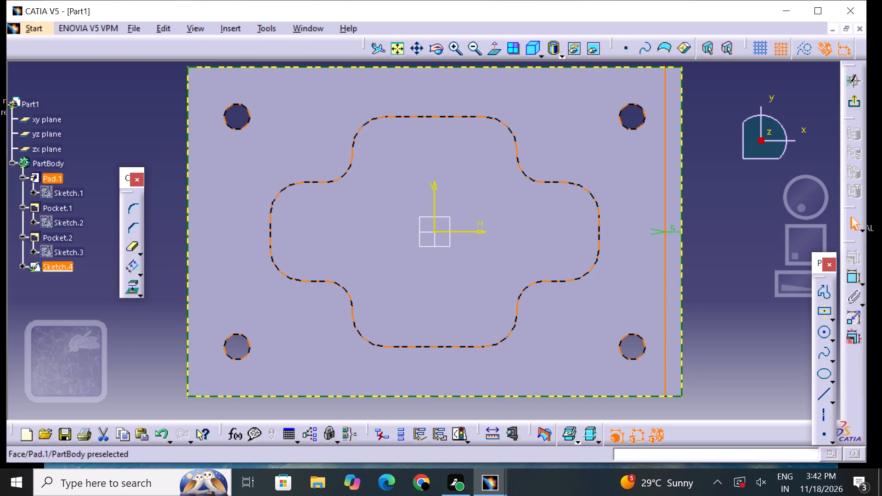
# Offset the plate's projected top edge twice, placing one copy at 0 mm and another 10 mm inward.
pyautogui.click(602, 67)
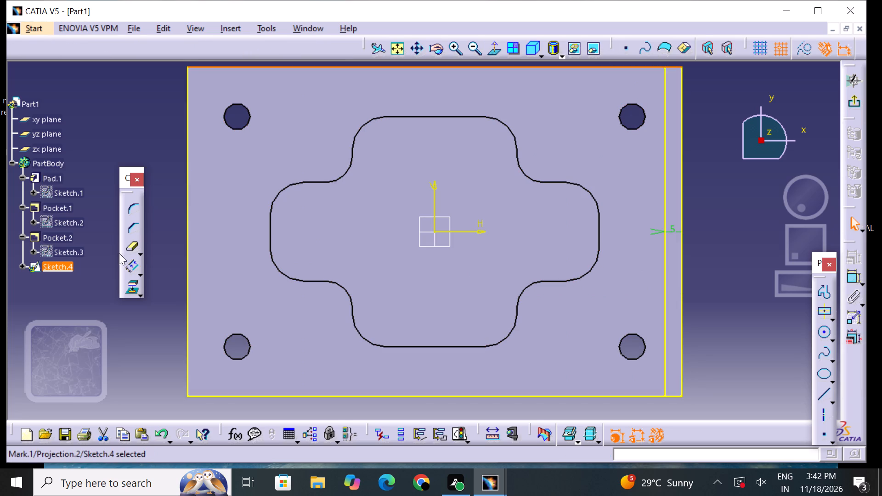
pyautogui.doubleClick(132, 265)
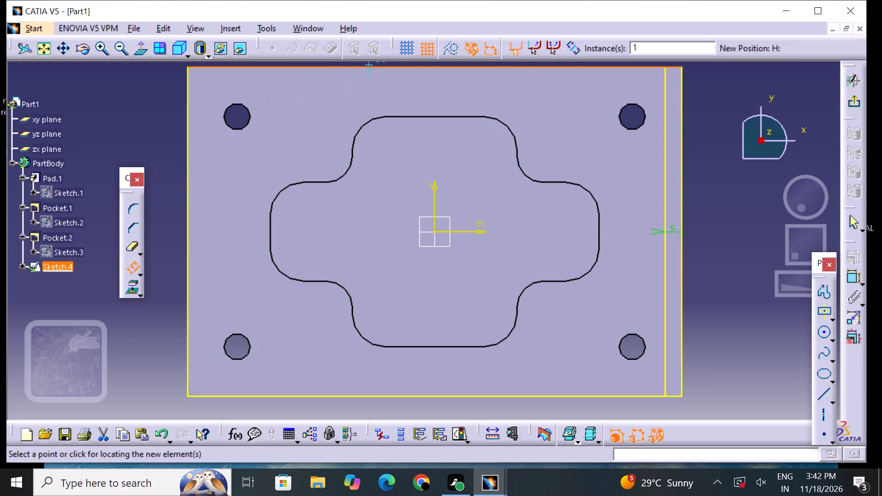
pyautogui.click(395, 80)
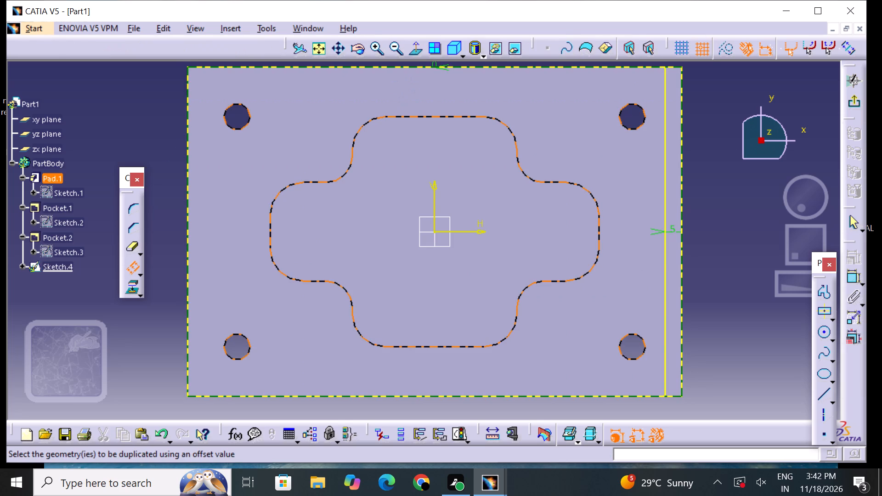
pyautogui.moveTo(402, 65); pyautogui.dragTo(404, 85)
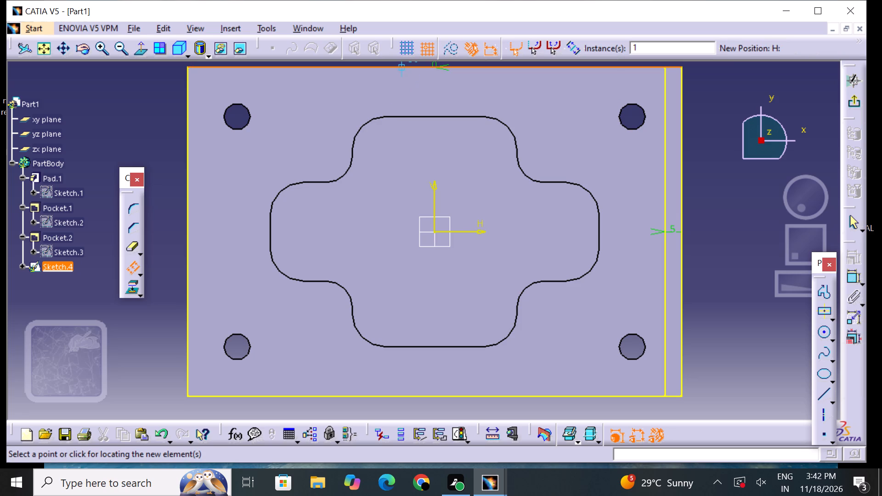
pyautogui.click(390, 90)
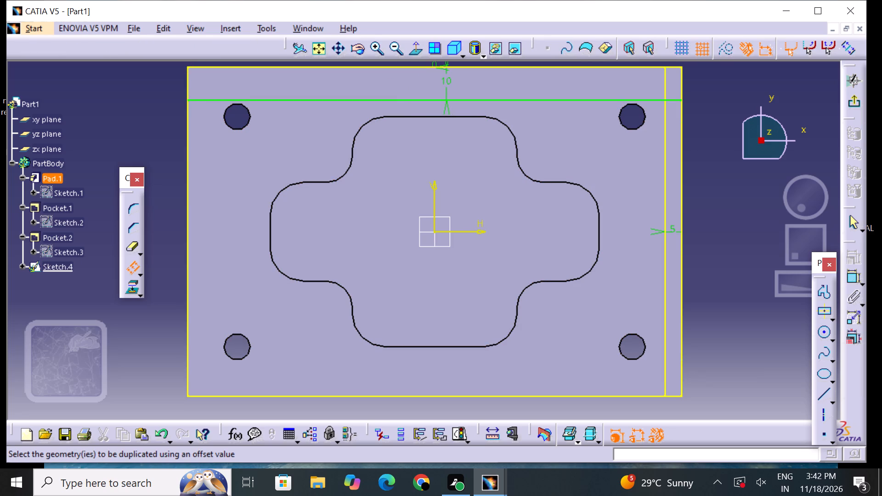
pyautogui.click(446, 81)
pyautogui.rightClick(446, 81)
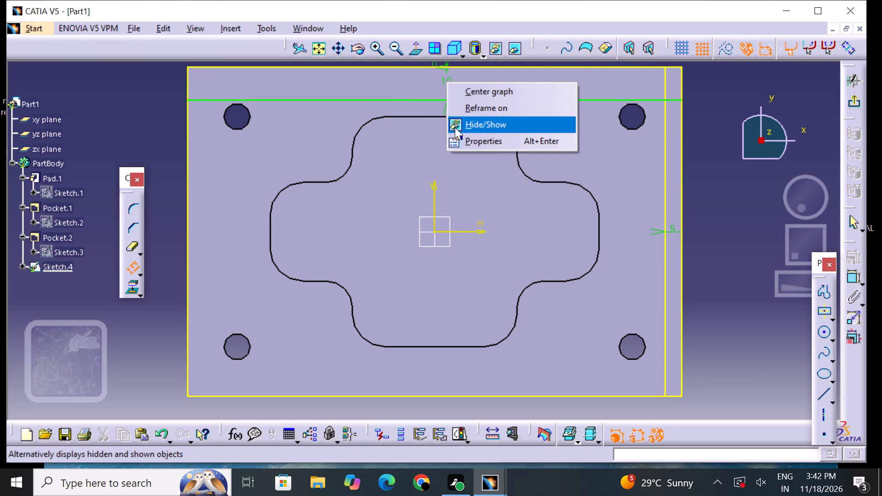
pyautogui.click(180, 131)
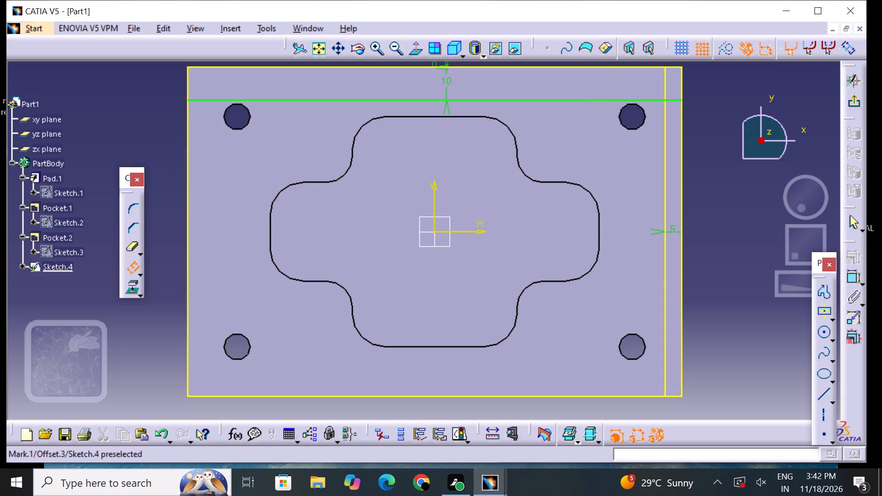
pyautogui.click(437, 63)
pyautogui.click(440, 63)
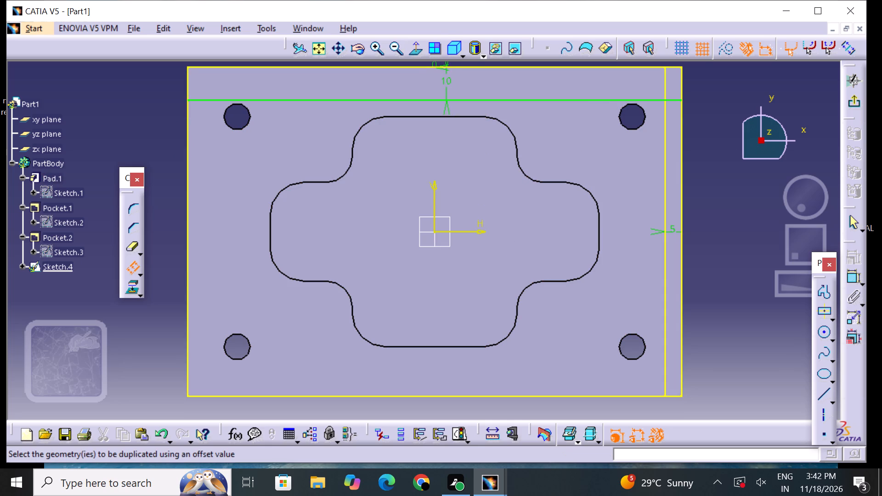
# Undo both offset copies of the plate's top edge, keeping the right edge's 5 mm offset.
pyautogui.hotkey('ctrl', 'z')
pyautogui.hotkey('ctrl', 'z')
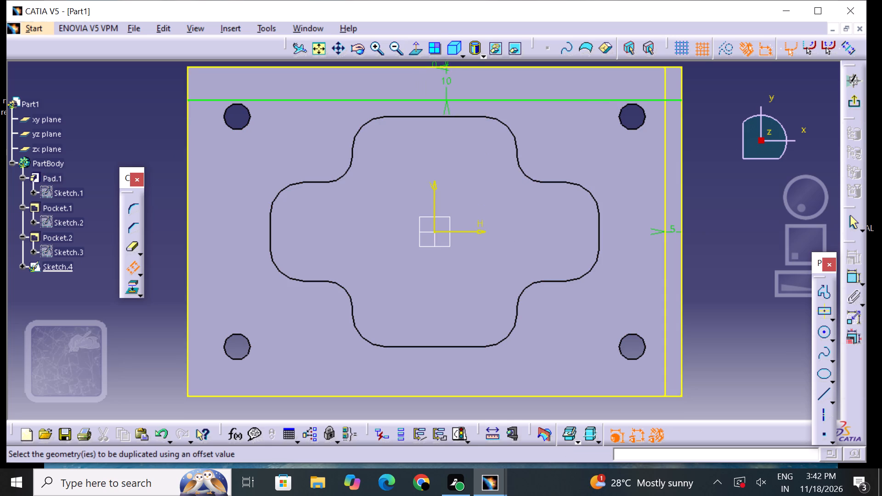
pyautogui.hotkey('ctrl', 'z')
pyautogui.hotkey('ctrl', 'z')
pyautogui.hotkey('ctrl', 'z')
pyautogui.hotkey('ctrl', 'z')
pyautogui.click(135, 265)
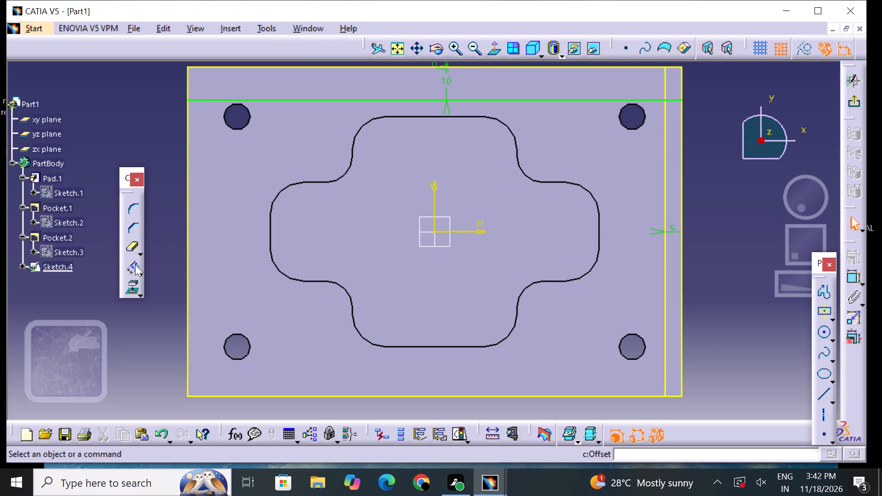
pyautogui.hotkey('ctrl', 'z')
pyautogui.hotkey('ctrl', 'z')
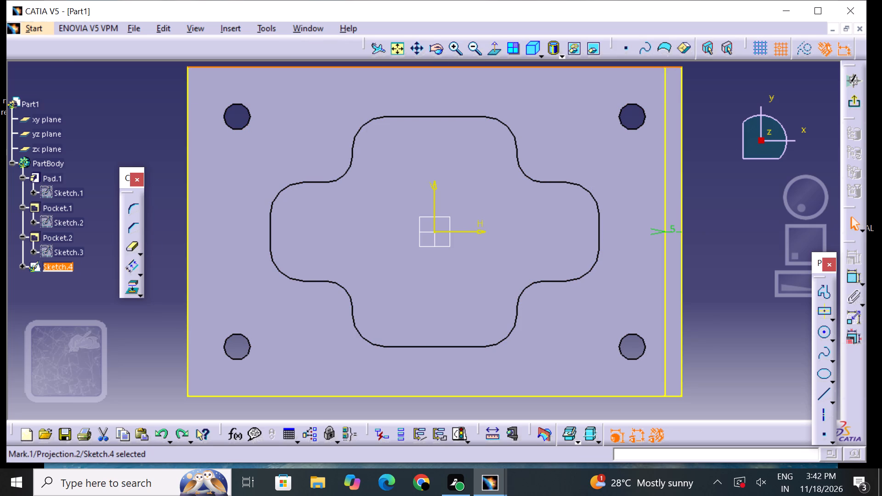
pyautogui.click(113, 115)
# Create an offset copy of the plate's projected top edge at a 0 mm offset.
pyautogui.click(128, 263)
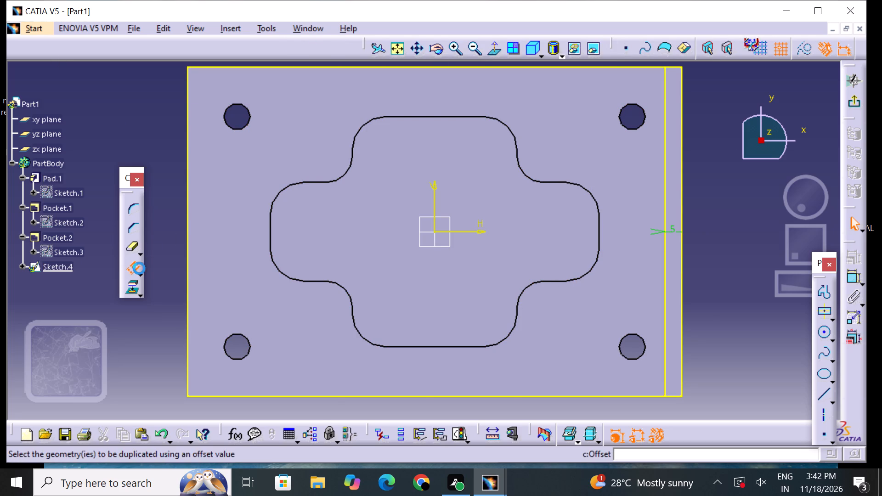
pyautogui.click(338, 65)
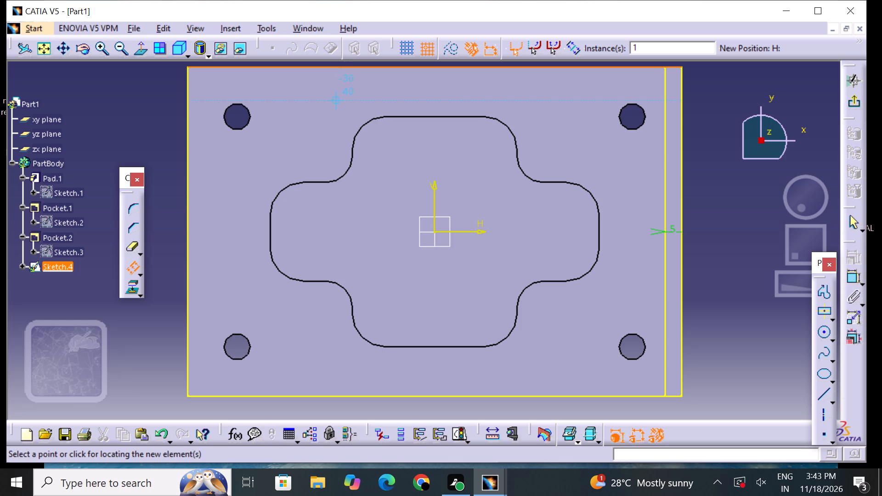
pyautogui.click(348, 83)
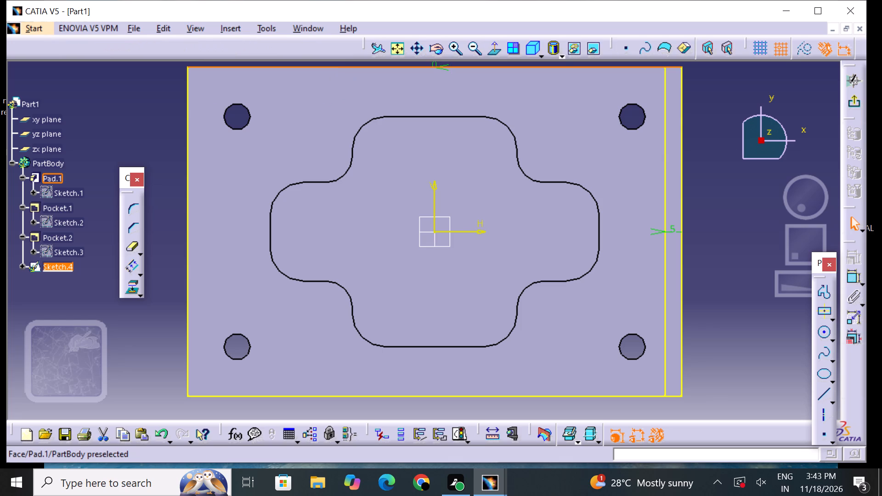
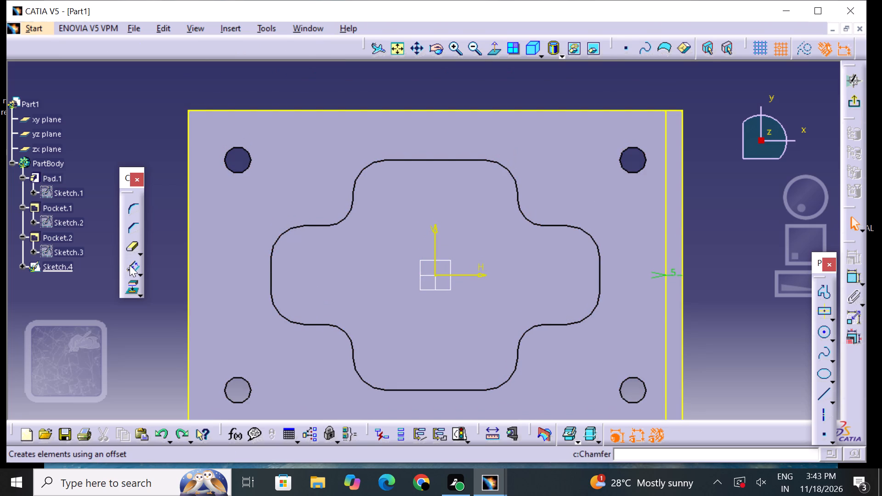
# Offset the plate's projected top edge inward by 10 mm.
pyautogui.click(349, 107)
pyautogui.click(351, 113)
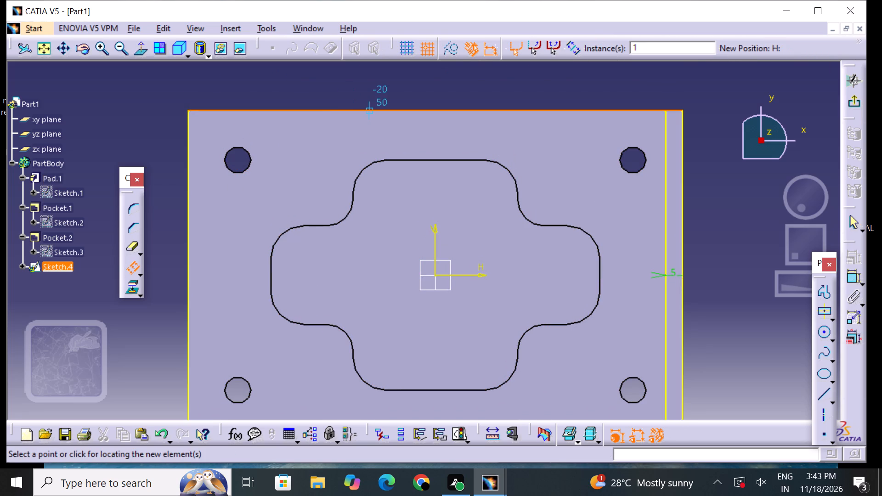
pyautogui.click(353, 129)
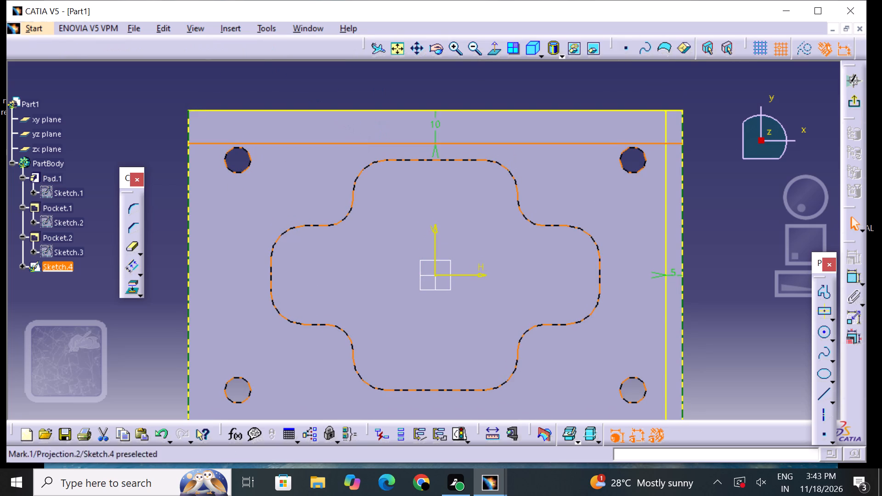
pyautogui.click(258, 65)
# Offset the plate's projected left edge inward by 5 mm.
pyautogui.click(133, 268)
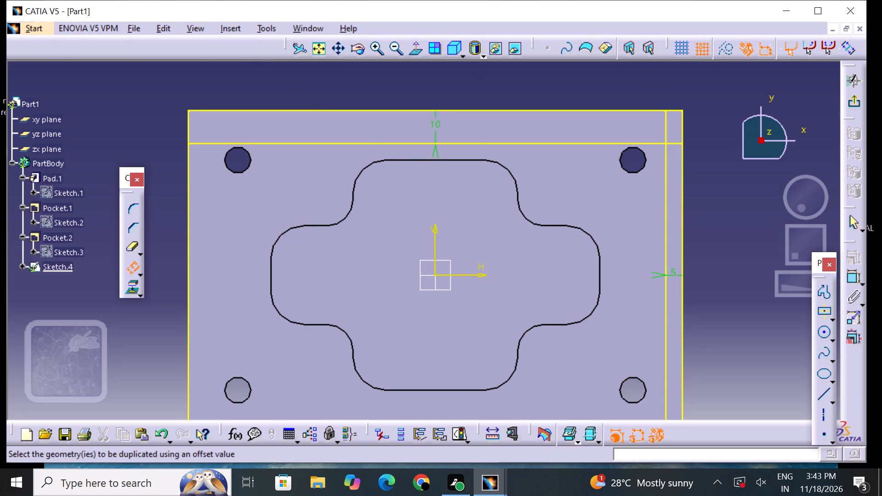
pyautogui.click(190, 248)
pyautogui.click(206, 245)
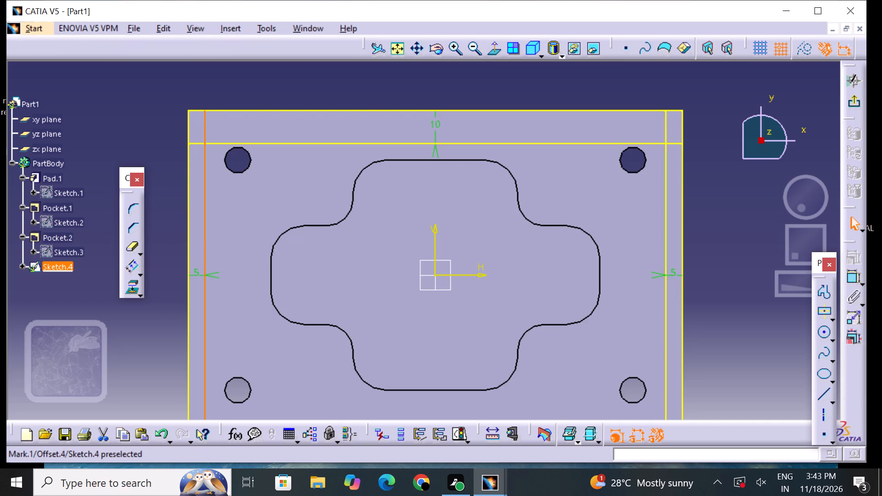
# Offset the plate's projected bottom edge inward by 10 mm.
pyautogui.moveTo(328, 225); pyautogui.dragTo(339, 44, button='middle')
pyautogui.click(126, 257)
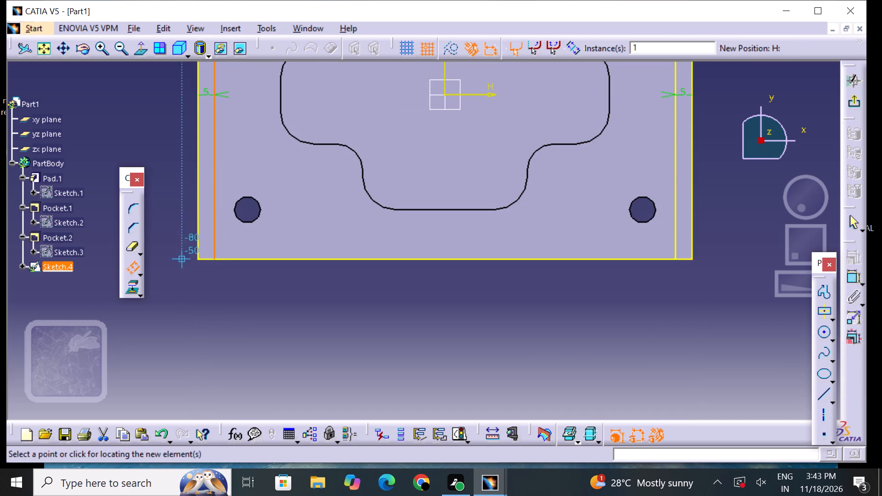
pyautogui.click(139, 269)
pyautogui.click(125, 266)
pyautogui.click(127, 265)
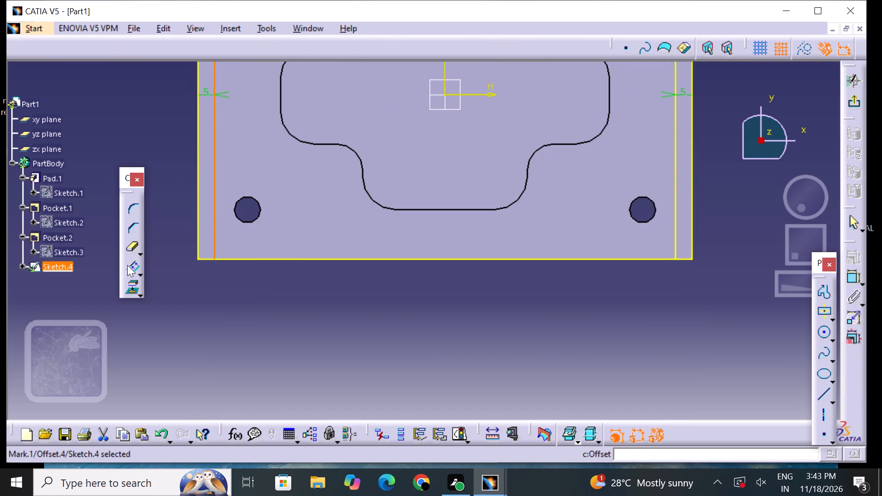
pyautogui.click(263, 260)
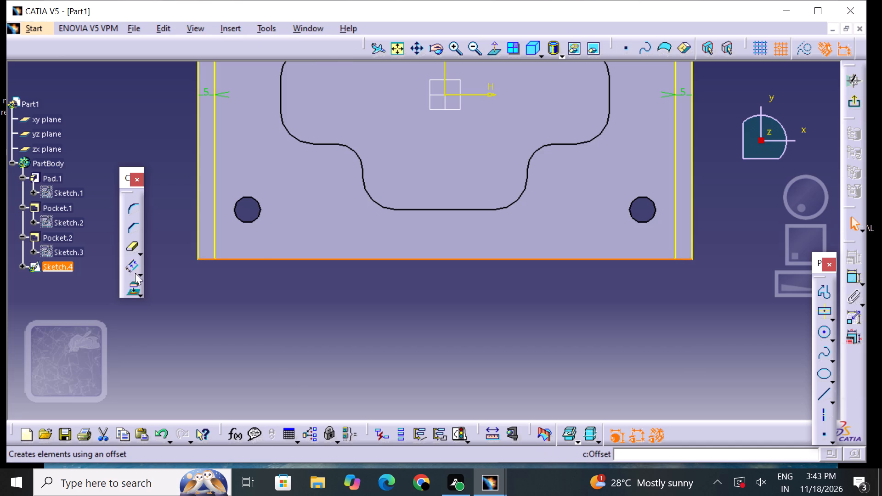
pyautogui.click(134, 266)
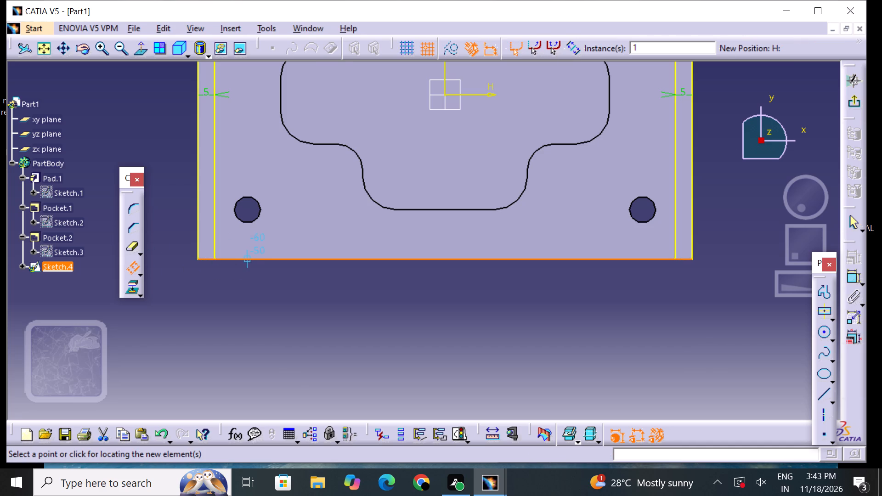
pyautogui.click(263, 240)
pyautogui.click(275, 304)
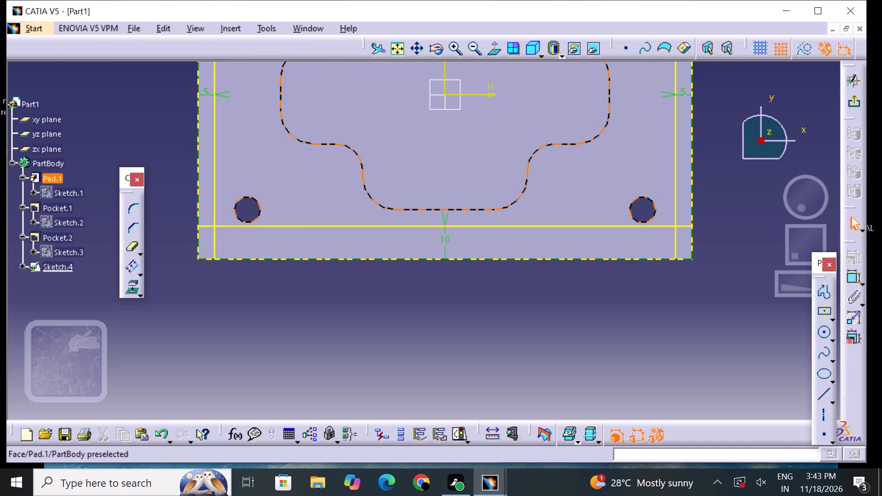
# Quick Trim the overhanging ends of the offset lines at the plate's two lower corners, keeping the inner rectangle's sides.
pyautogui.moveTo(332, 167); pyautogui.dragTo(339, 281, button='middle')
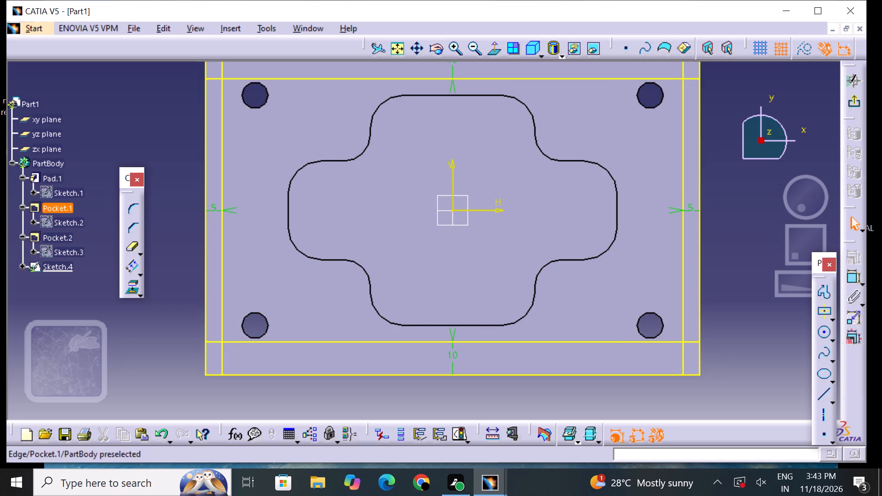
pyautogui.doubleClick(131, 246)
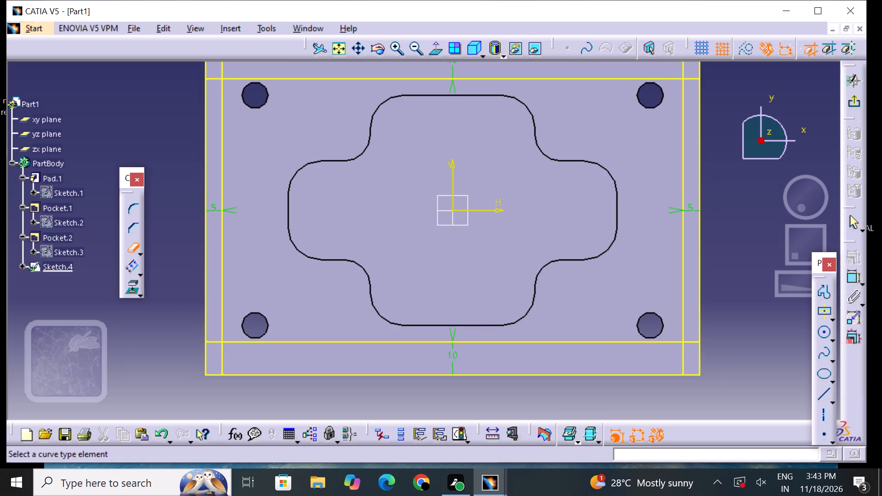
pyautogui.click(214, 343)
pyautogui.click(213, 340)
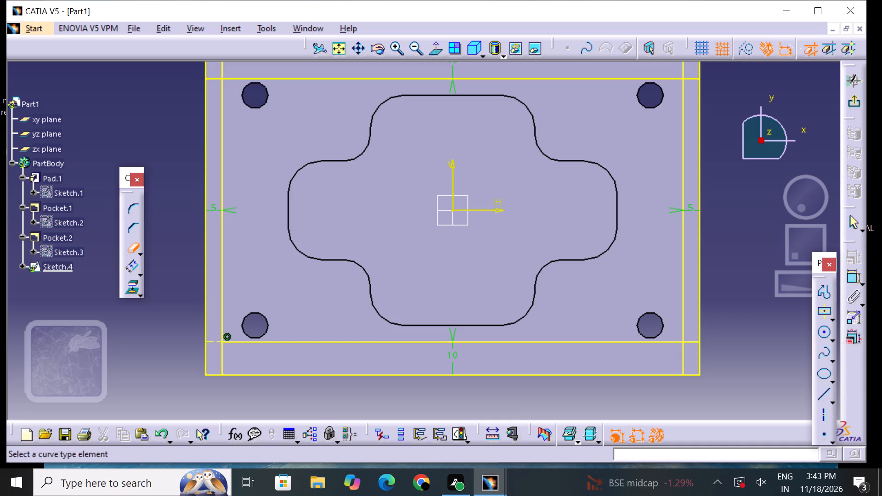
pyautogui.click(224, 353)
pyautogui.moveTo(294, 326); pyautogui.dragTo(283, 343, button='middle')
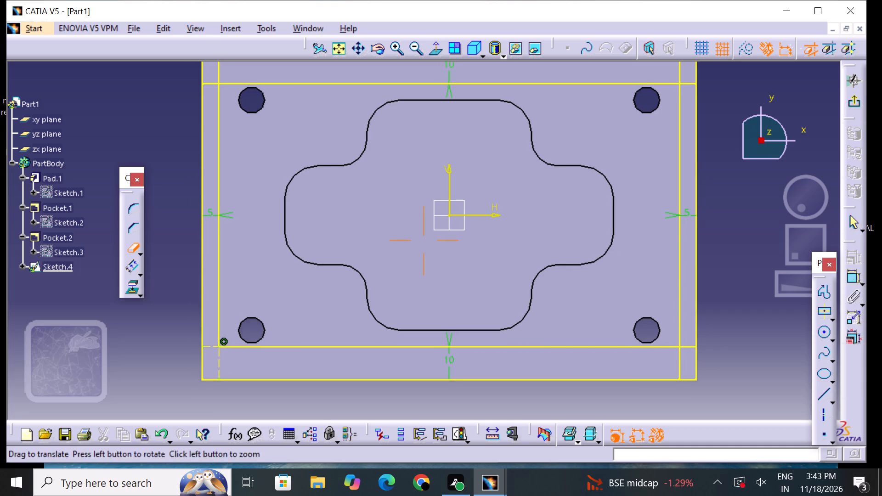
pyautogui.moveTo(283, 343); pyautogui.dragTo(271, 361, button='middle')
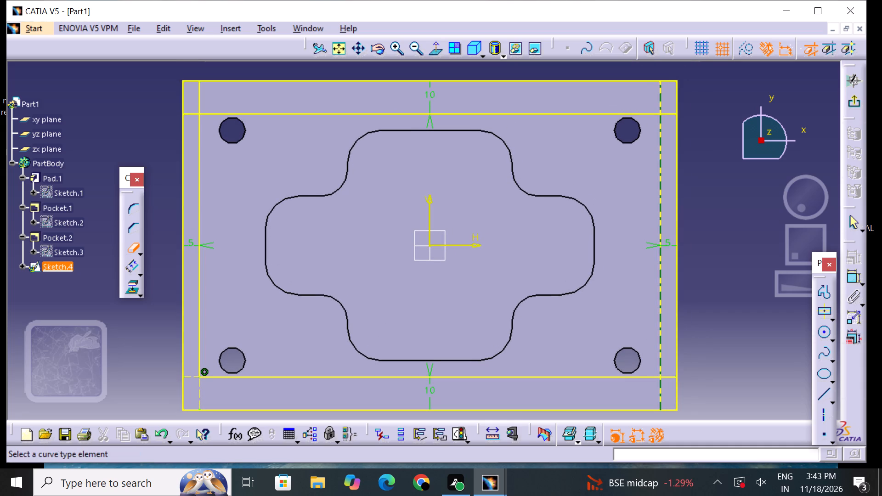
pyautogui.click(662, 391)
pyautogui.click(667, 375)
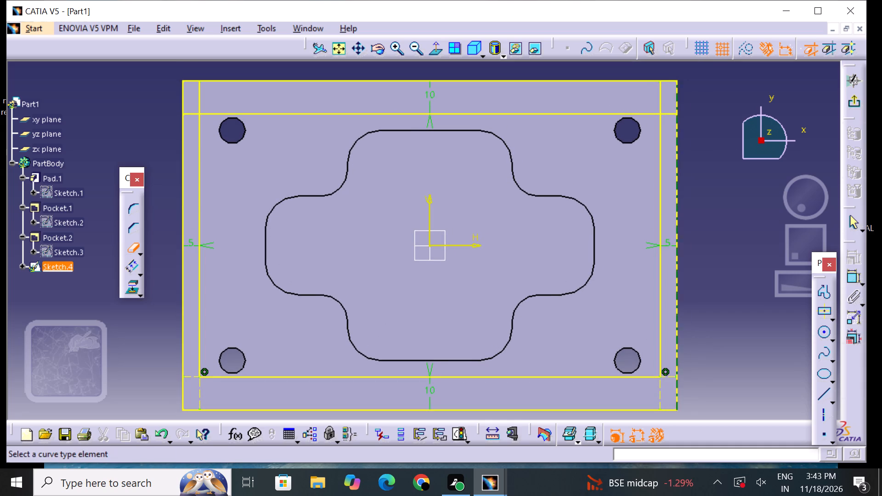
# Quick Trim the overhanging offset line ends at the two upper corners to close the inner rectangle.
pyautogui.click(666, 114)
pyautogui.click(662, 100)
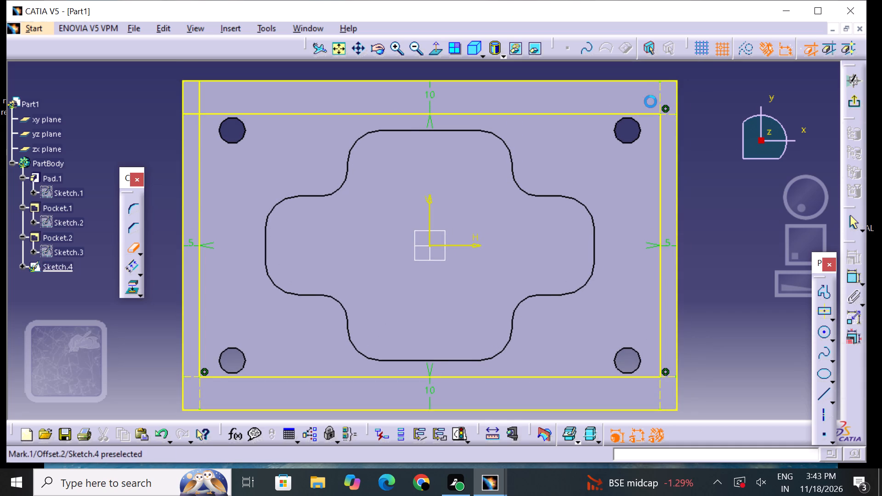
pyautogui.click(197, 94)
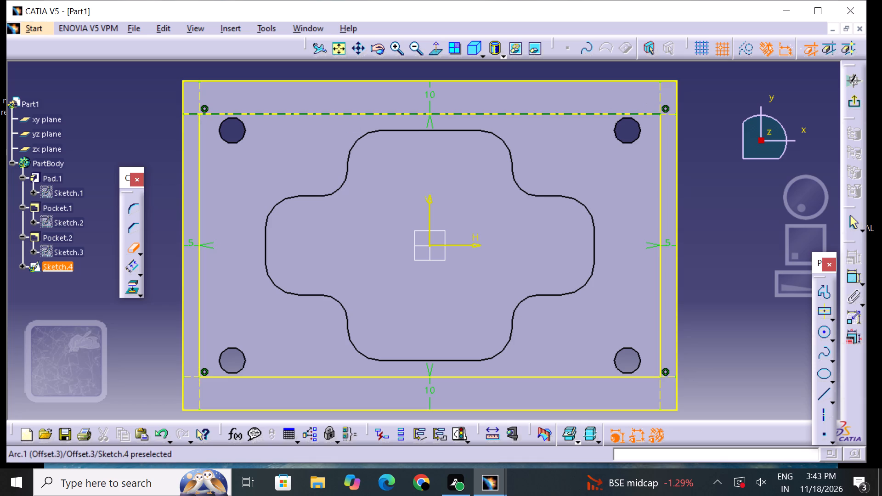
pyautogui.click(189, 113)
pyautogui.click(132, 244)
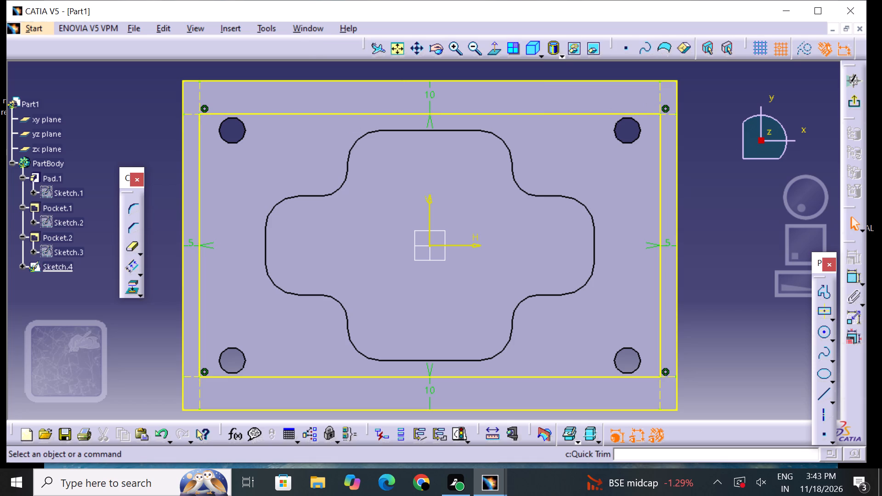
pyautogui.click(158, 221)
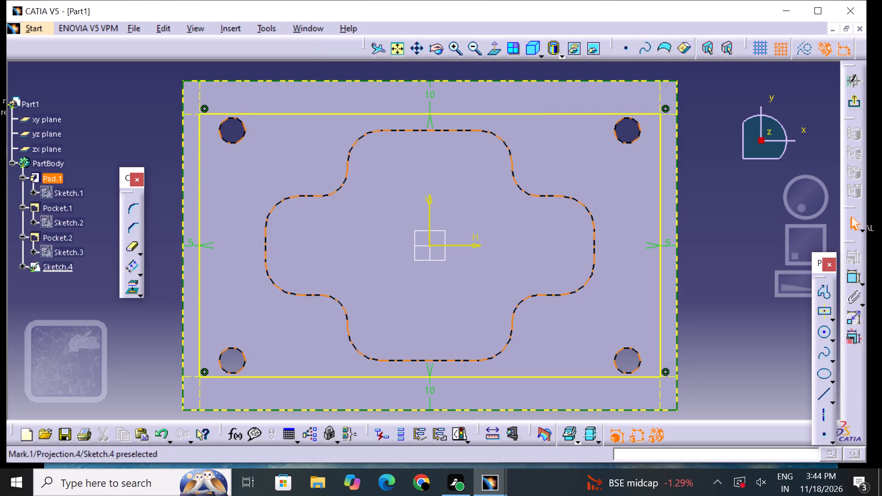
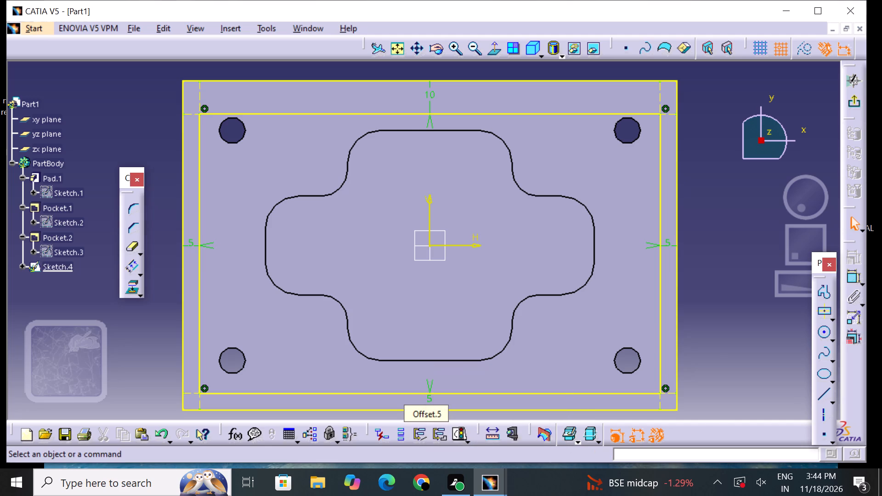
# Set the inner rectangle's offset from the plate's upper edge to 5 mm.
pyautogui.doubleClick(425, 97)
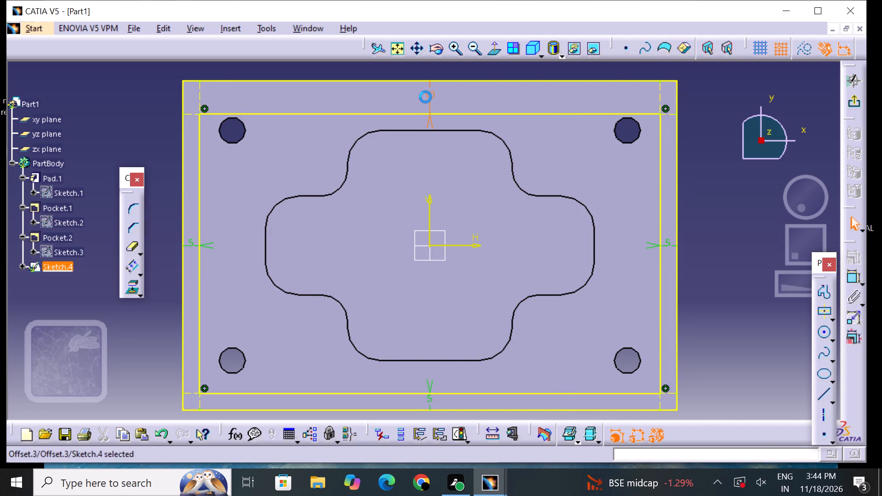
pyautogui.press('BackSpace')
pyautogui.press('6')
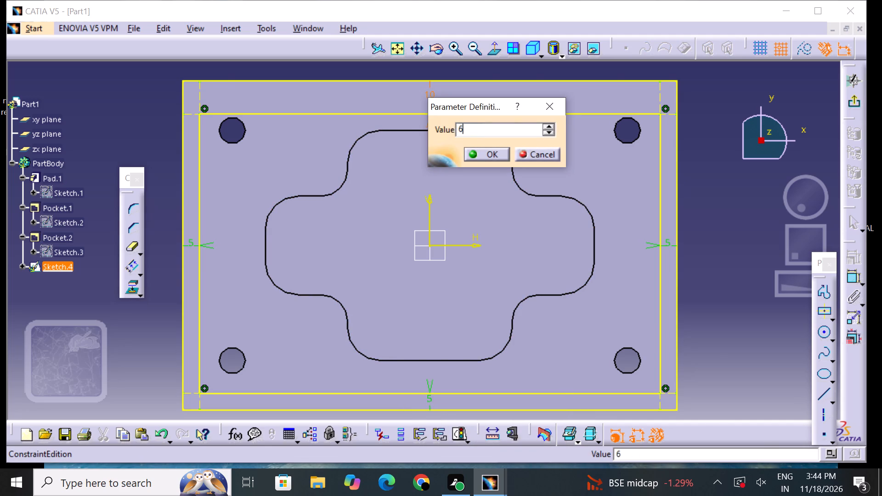
pyautogui.press('BackSpace')
pyautogui.press('5')
pyautogui.press('Return')
pyautogui.click(747, 194)
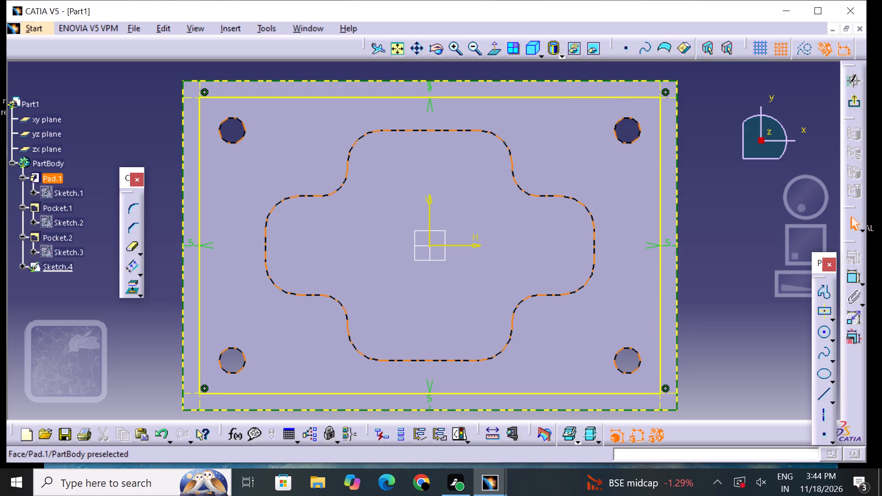
# Hide the offset constraint between the plate's left edge and the inner rectangle's left side.
pyautogui.moveTo(639, 217); pyautogui.dragTo(634, 197, button='middle')
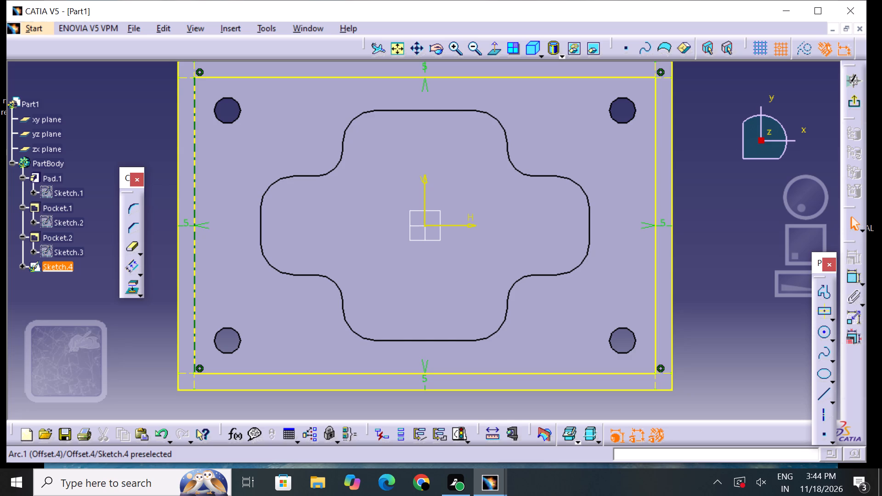
pyautogui.click(124, 335)
pyautogui.click(187, 226)
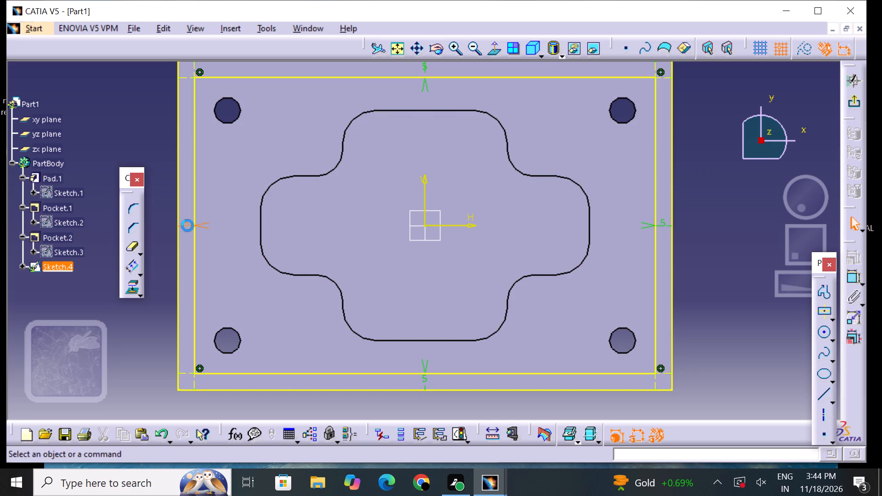
pyautogui.rightClick(187, 224)
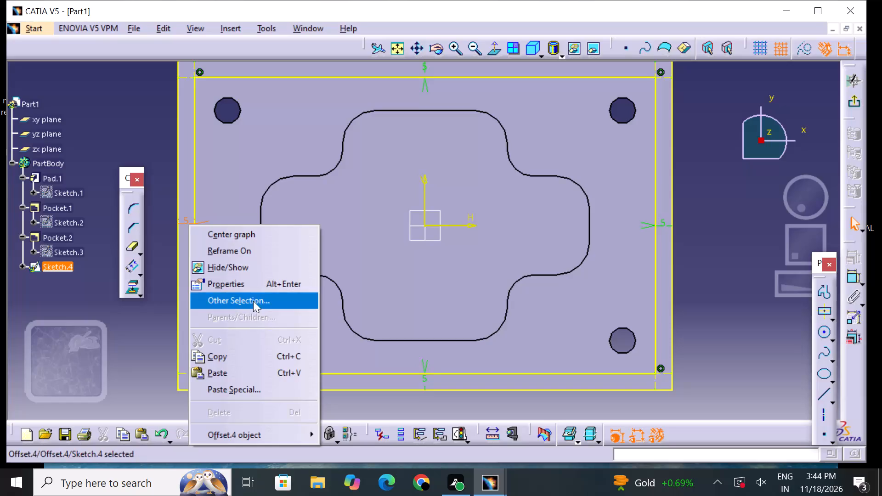
pyautogui.click(253, 273)
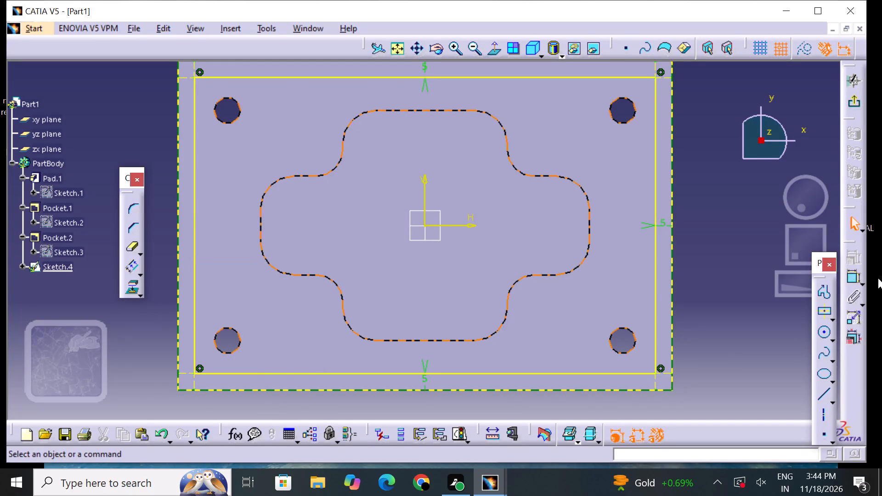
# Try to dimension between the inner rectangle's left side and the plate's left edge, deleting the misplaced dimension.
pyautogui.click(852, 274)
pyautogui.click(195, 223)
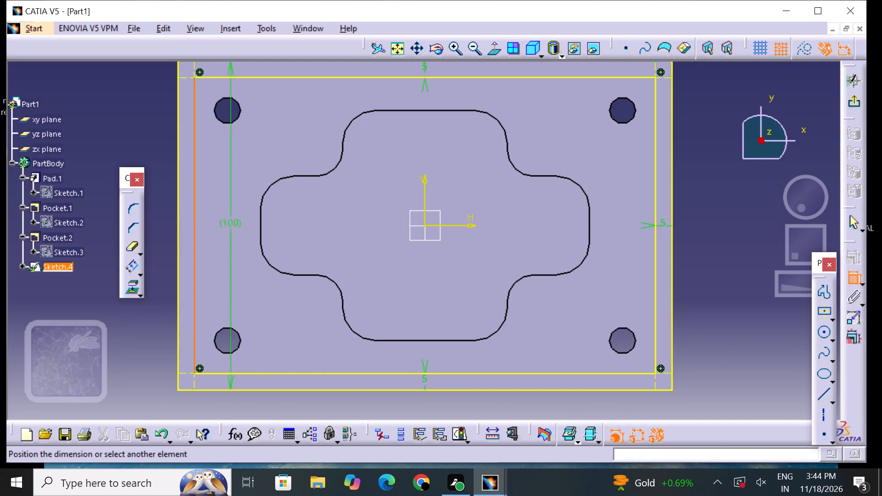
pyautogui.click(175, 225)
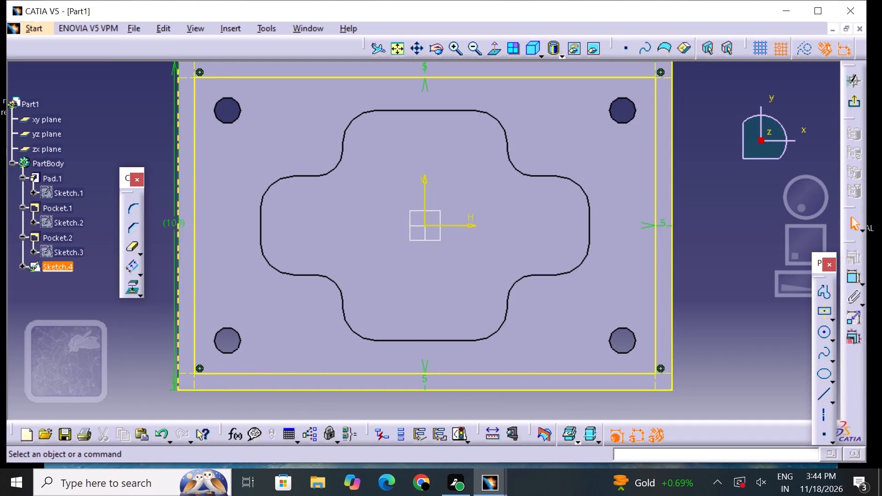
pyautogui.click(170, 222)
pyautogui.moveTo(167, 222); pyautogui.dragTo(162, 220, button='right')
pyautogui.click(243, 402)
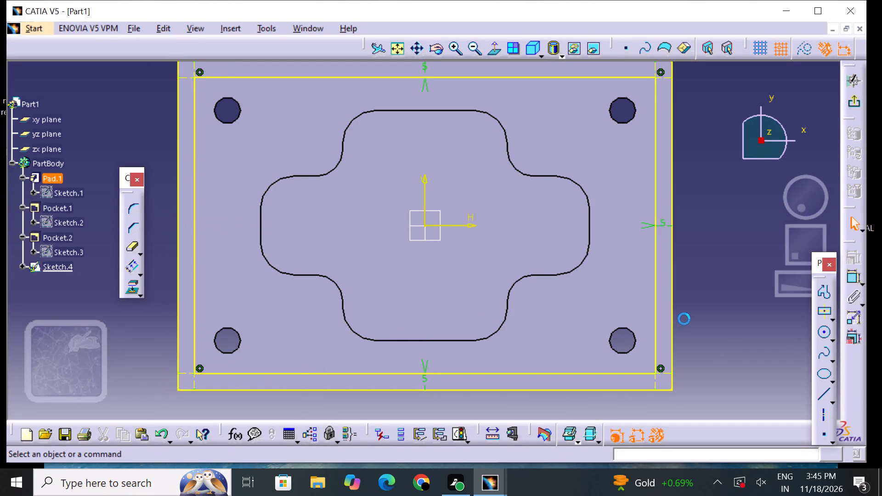
# Constrain the distance between the plate's projected left edge and the inner rectangle's left side.
pyautogui.click(846, 276)
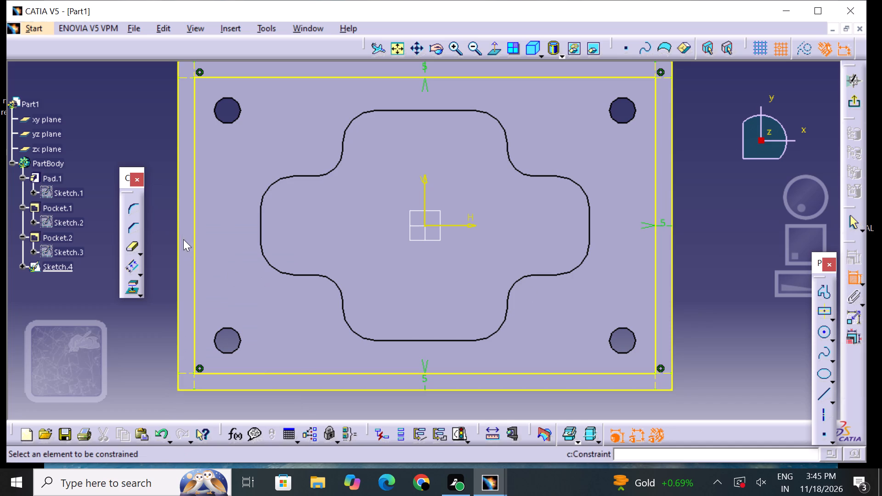
pyautogui.click(178, 217)
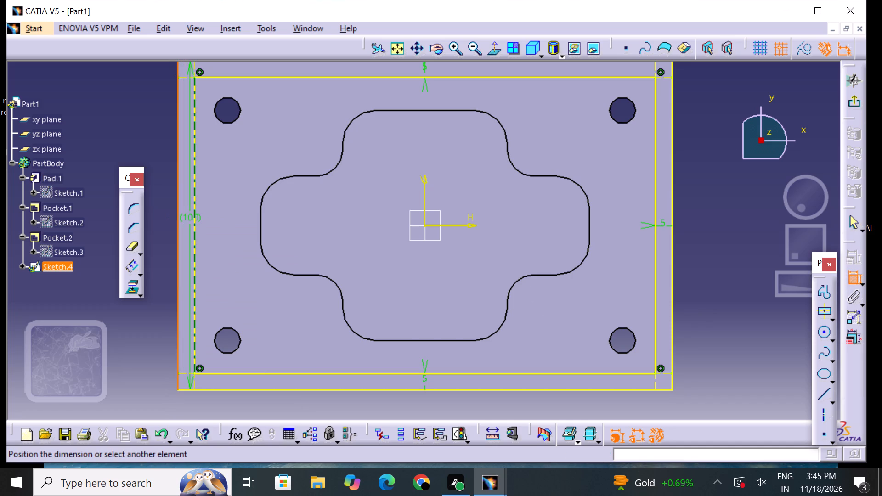
pyautogui.click(196, 218)
pyautogui.click(185, 219)
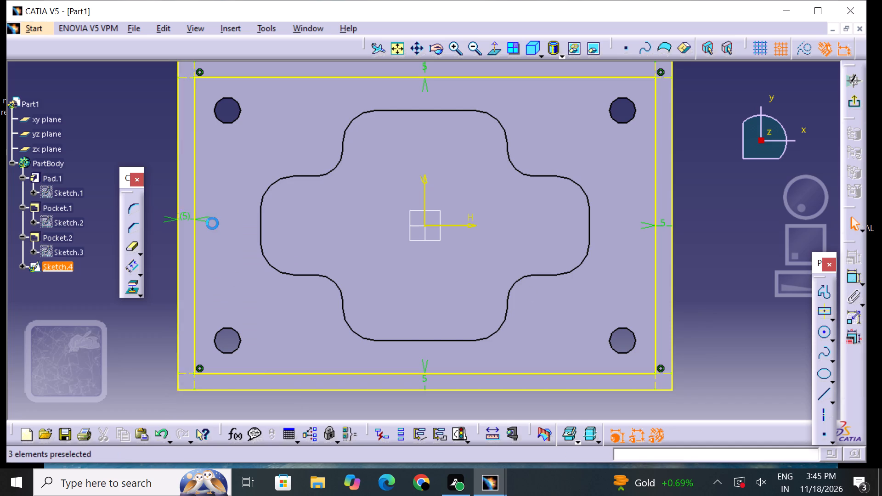
pyautogui.click(212, 223)
pyautogui.click(139, 302)
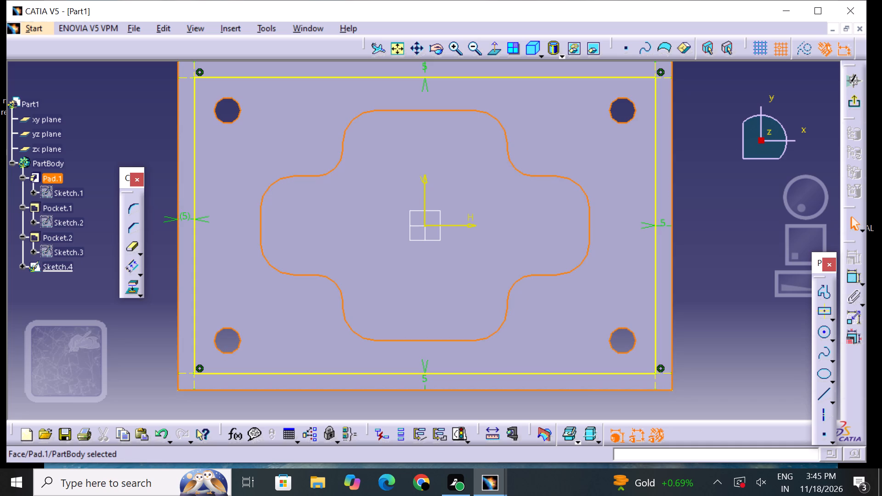
# Convert the plate's four projected outer edges to construction elements, keeping the inner rectangle as standard geometry.
pyautogui.click(523, 389)
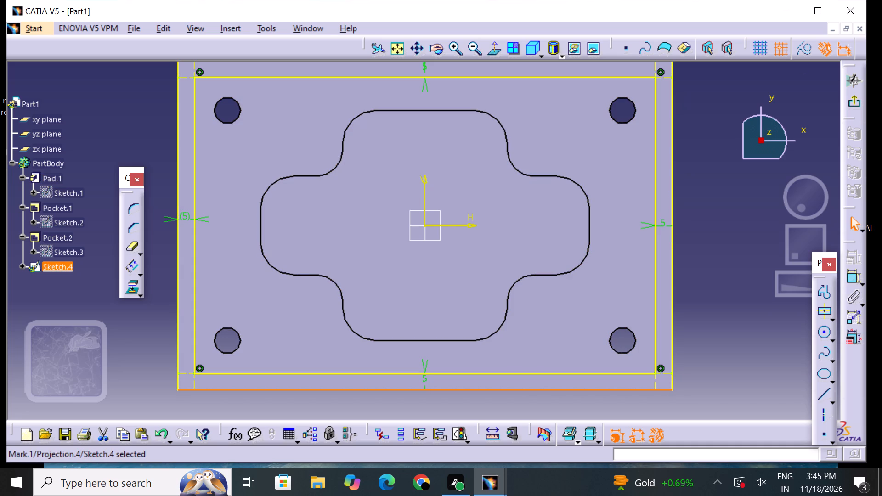
pyautogui.click(802, 48)
pyautogui.click(672, 290)
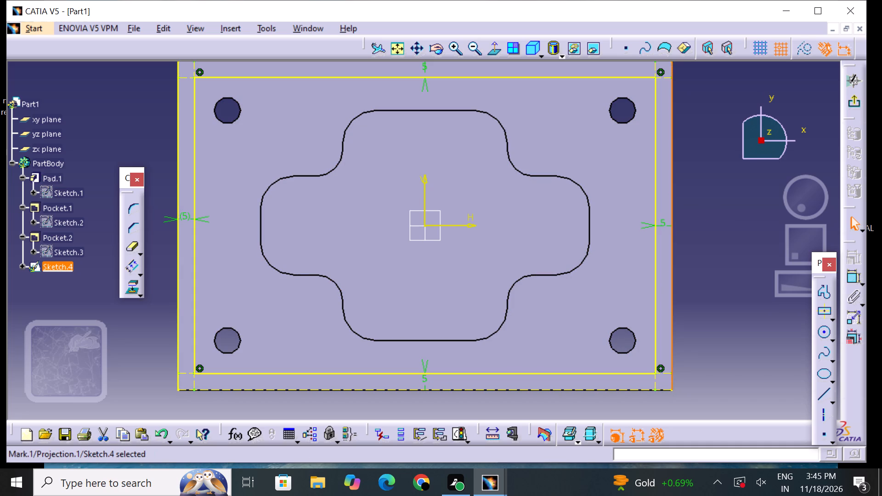
pyautogui.click(673, 234)
pyautogui.click(809, 52)
pyautogui.click(718, 229)
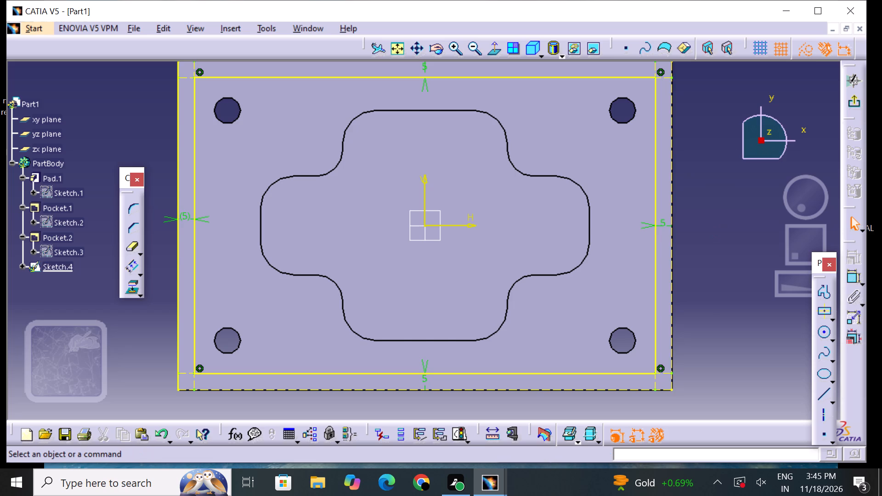
pyautogui.moveTo(628, 185); pyautogui.dragTo(632, 257, button='middle')
pyautogui.click(634, 136)
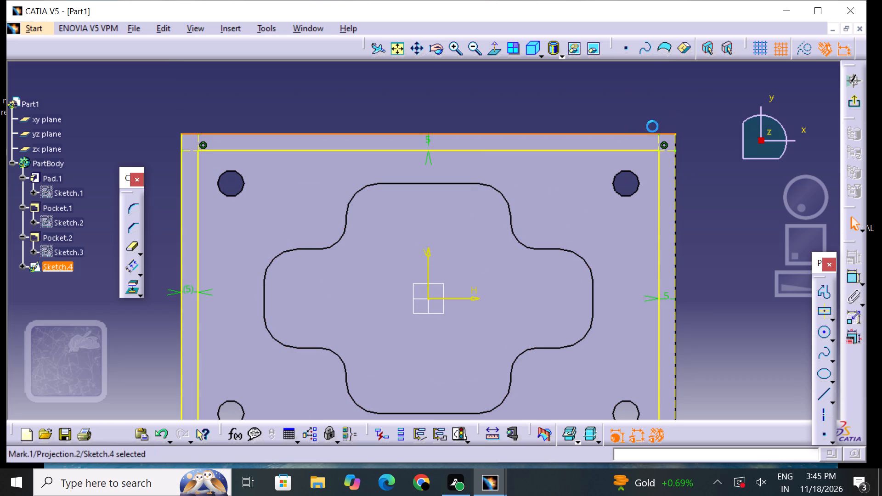
pyautogui.click(805, 50)
pyautogui.click(709, 111)
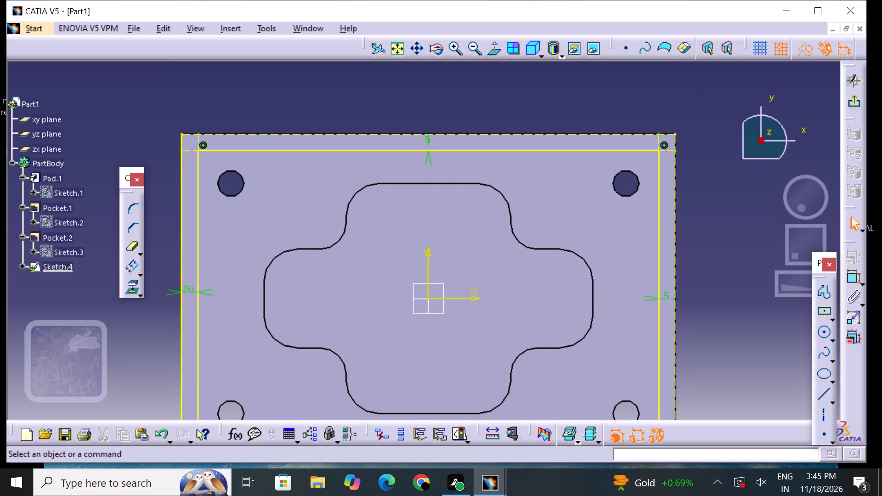
pyautogui.click(180, 255)
pyautogui.click(809, 42)
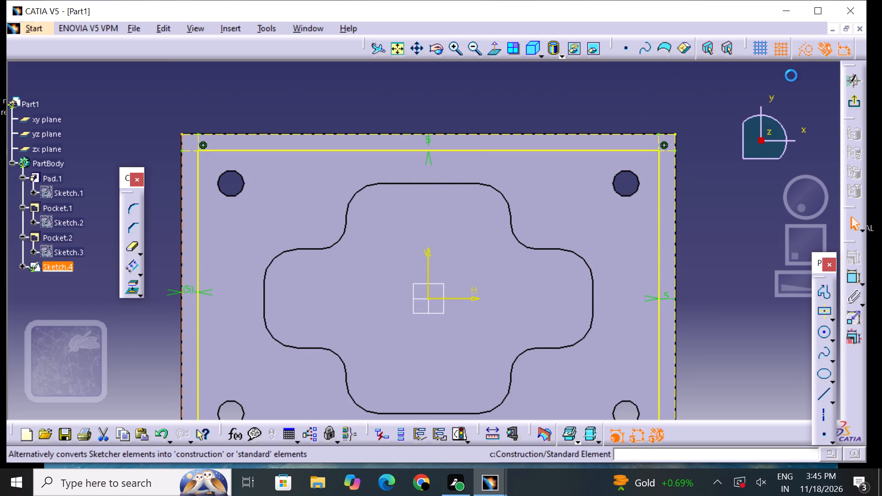
pyautogui.click(712, 104)
pyautogui.click(805, 47)
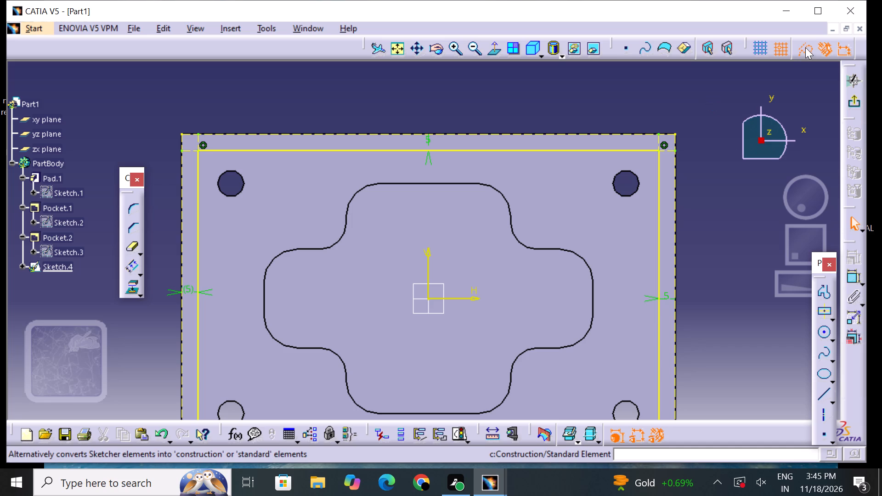
pyautogui.click(674, 101)
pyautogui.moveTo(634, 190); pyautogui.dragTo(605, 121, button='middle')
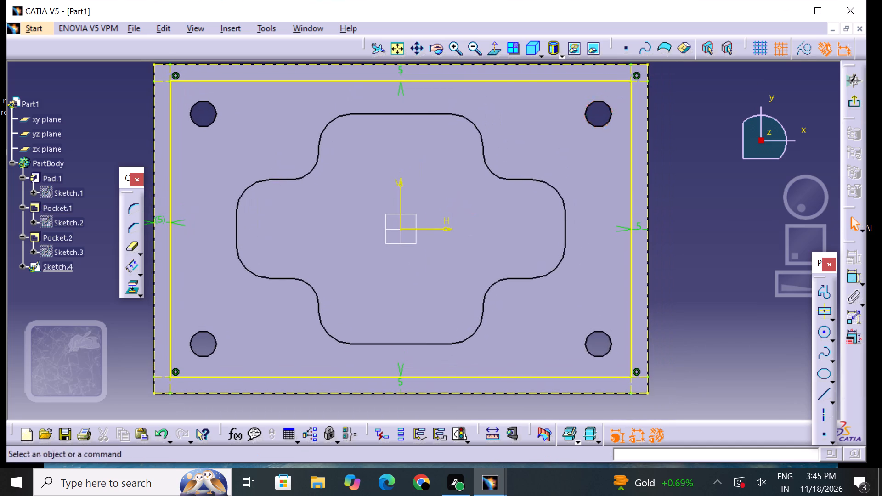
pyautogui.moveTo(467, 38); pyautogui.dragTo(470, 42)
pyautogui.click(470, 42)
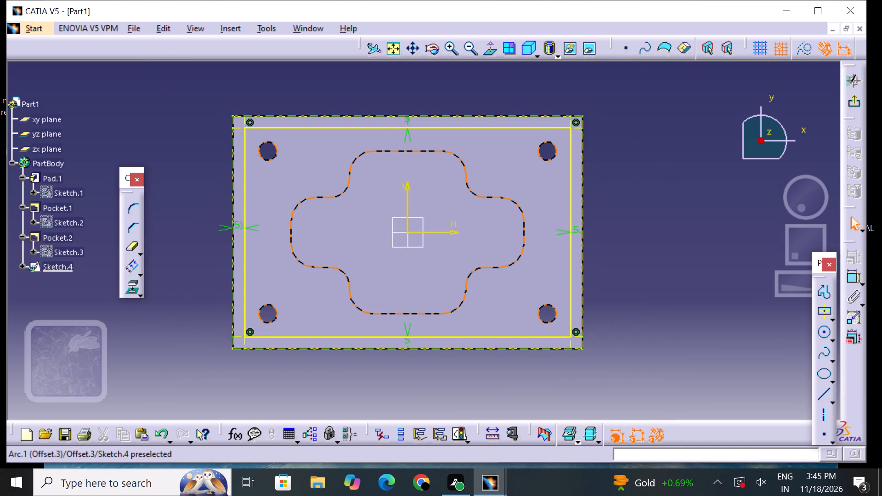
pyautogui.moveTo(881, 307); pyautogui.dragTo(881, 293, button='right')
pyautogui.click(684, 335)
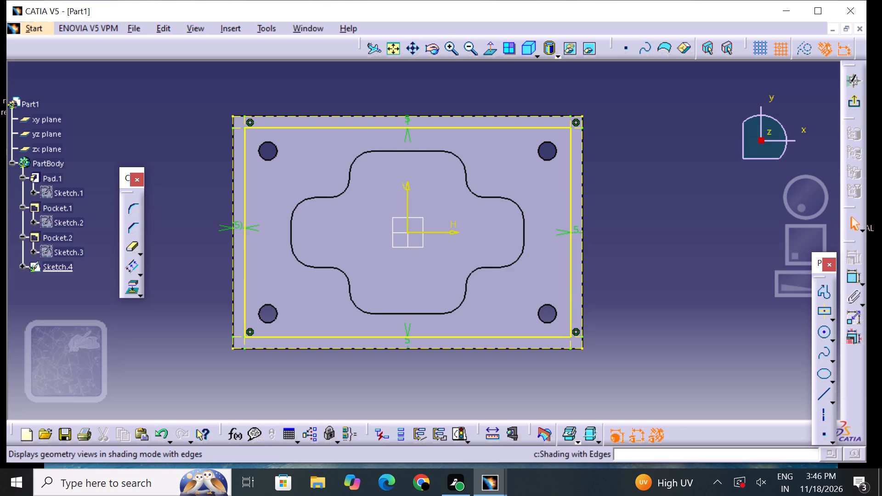
# Exit the sketch and cut the inner rectangle into the plate as a pocket 10 mm deep.
pyautogui.click(859, 103)
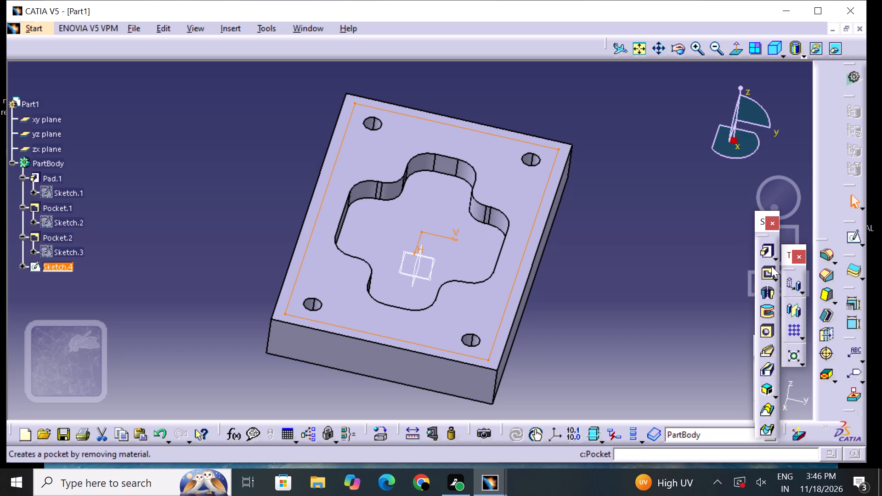
pyautogui.click(763, 278)
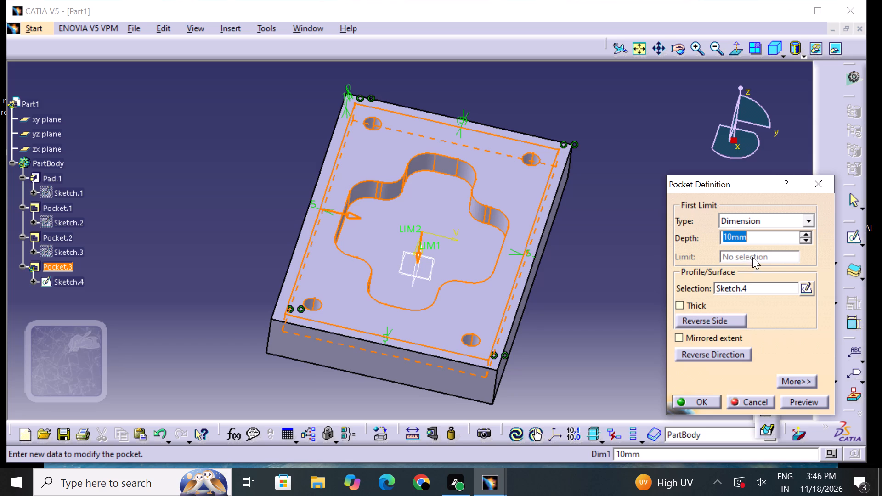
pyautogui.click(722, 352)
pyautogui.click(722, 352)
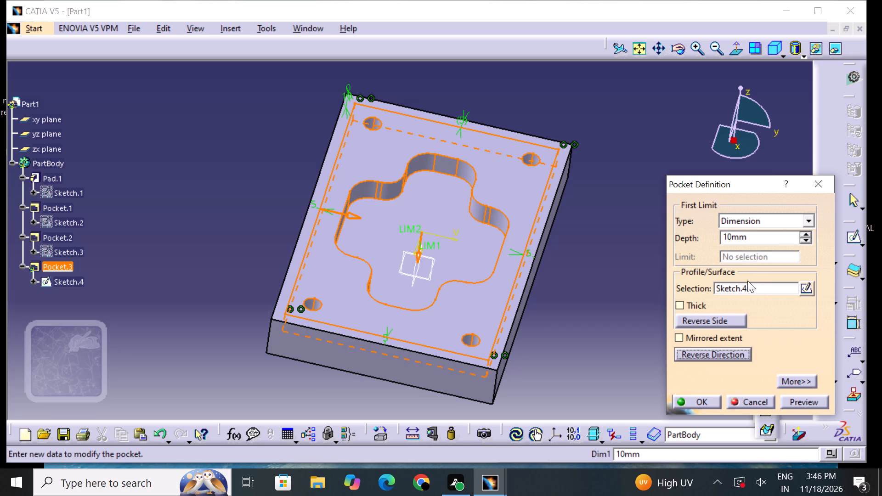
pyautogui.click(812, 399)
pyautogui.click(702, 402)
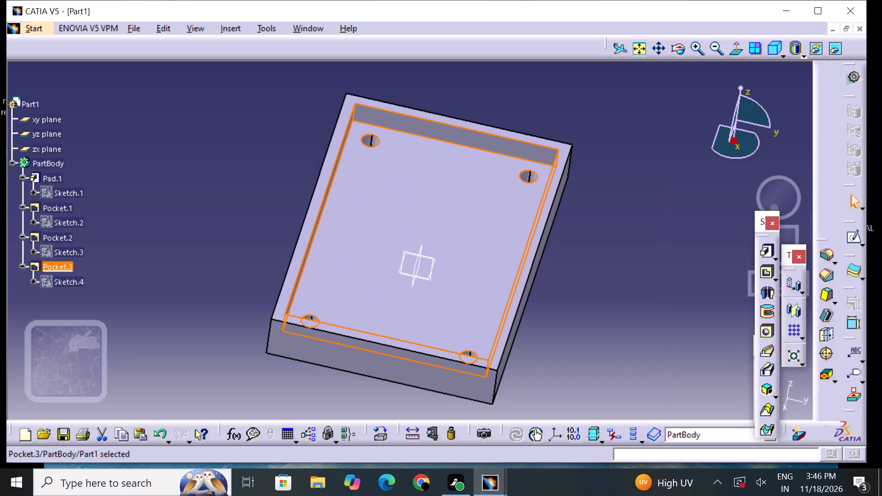
pyautogui.click(624, 351)
pyautogui.moveTo(607, 304); pyautogui.dragTo(645, 237, button='middle')
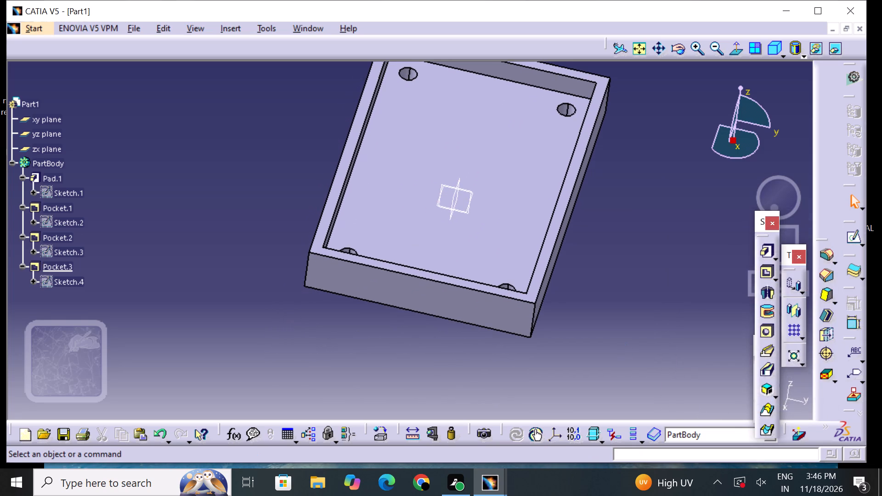
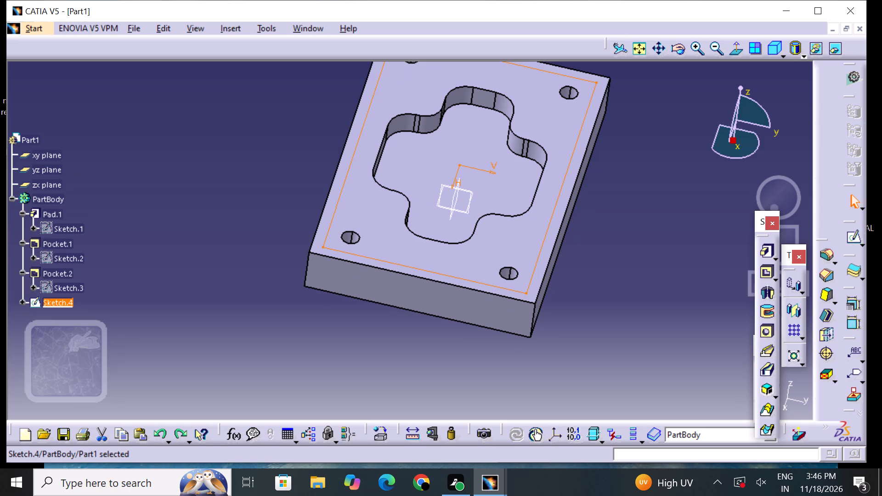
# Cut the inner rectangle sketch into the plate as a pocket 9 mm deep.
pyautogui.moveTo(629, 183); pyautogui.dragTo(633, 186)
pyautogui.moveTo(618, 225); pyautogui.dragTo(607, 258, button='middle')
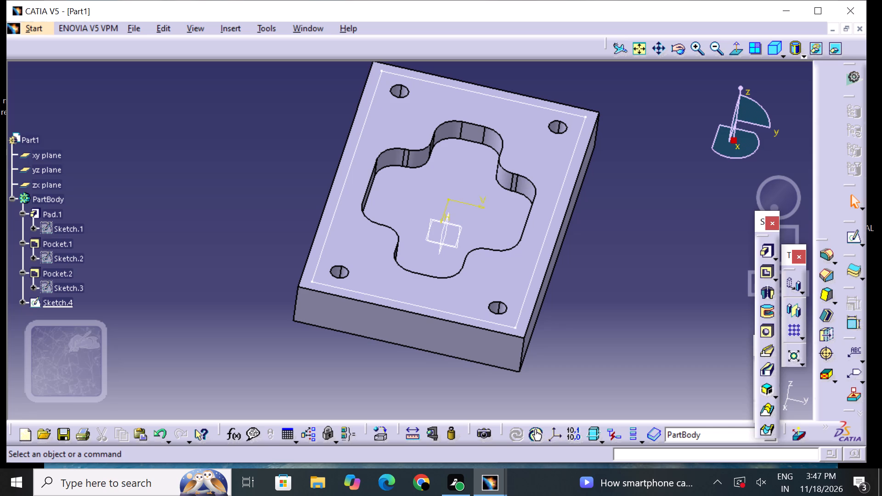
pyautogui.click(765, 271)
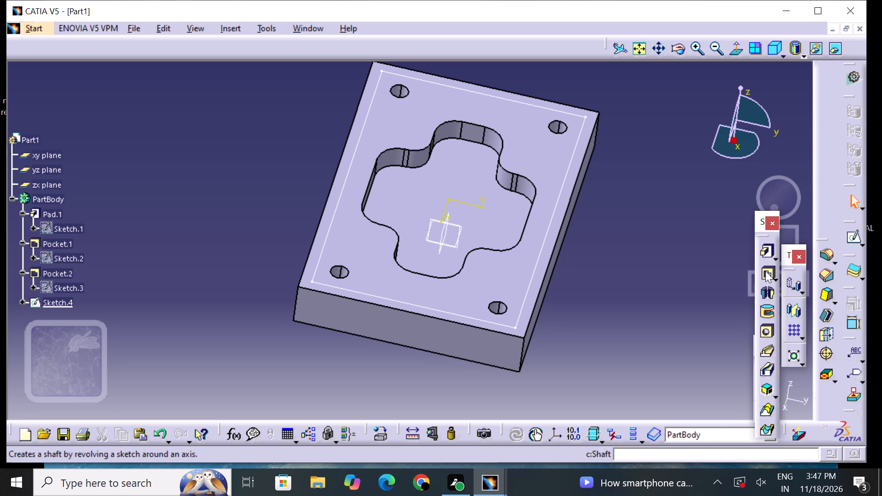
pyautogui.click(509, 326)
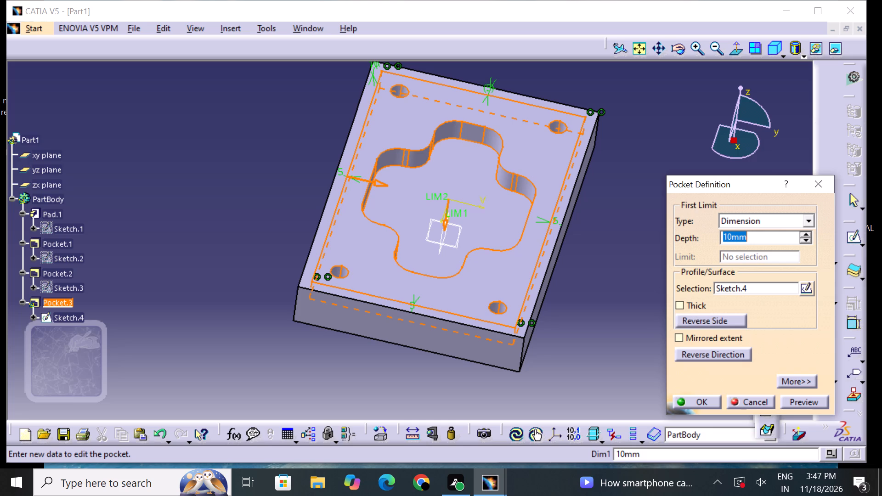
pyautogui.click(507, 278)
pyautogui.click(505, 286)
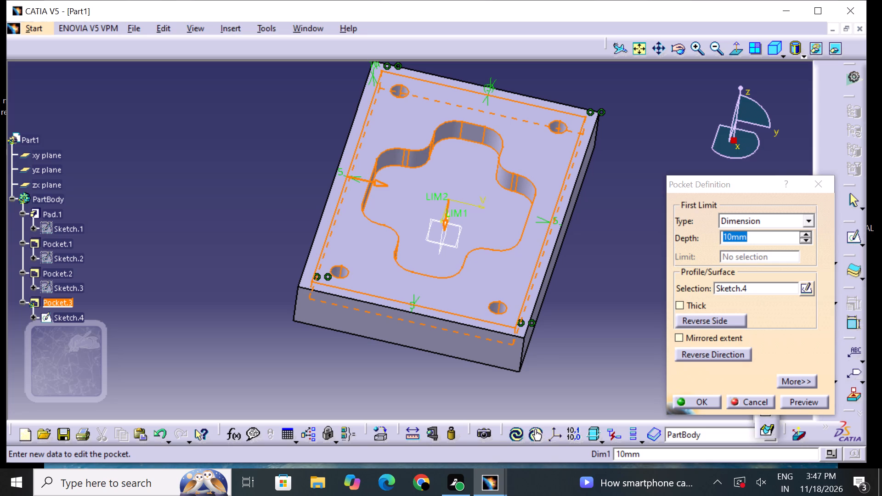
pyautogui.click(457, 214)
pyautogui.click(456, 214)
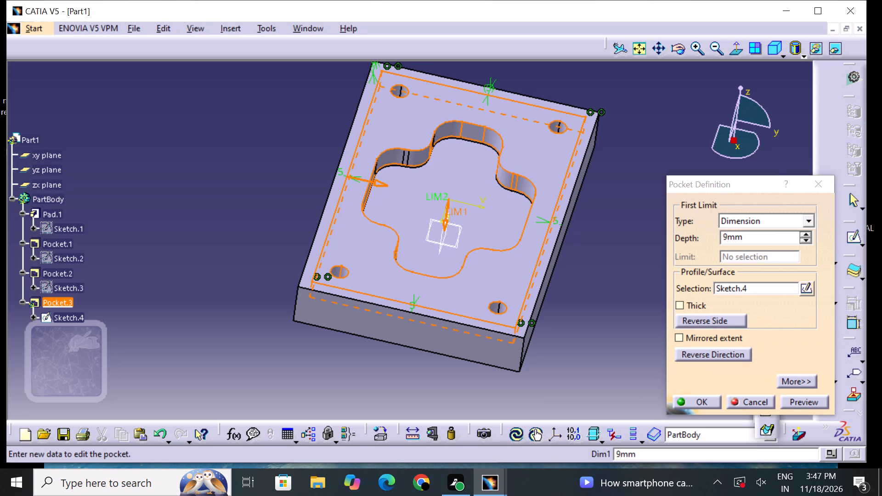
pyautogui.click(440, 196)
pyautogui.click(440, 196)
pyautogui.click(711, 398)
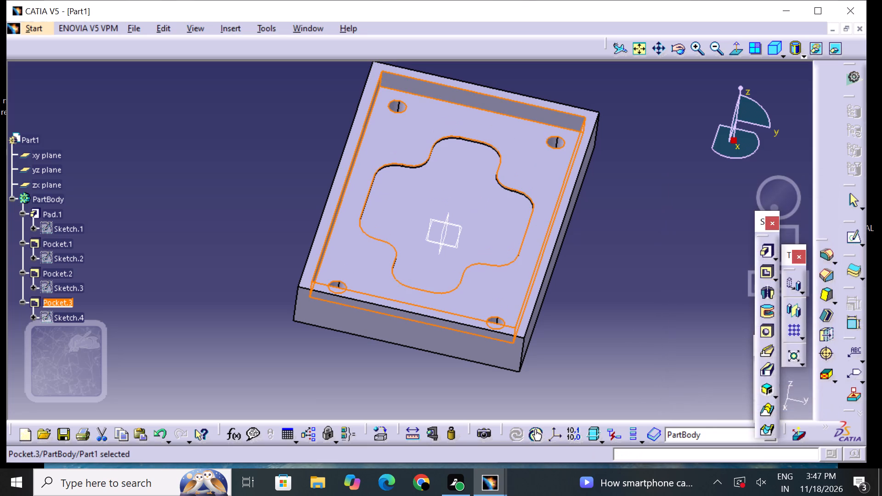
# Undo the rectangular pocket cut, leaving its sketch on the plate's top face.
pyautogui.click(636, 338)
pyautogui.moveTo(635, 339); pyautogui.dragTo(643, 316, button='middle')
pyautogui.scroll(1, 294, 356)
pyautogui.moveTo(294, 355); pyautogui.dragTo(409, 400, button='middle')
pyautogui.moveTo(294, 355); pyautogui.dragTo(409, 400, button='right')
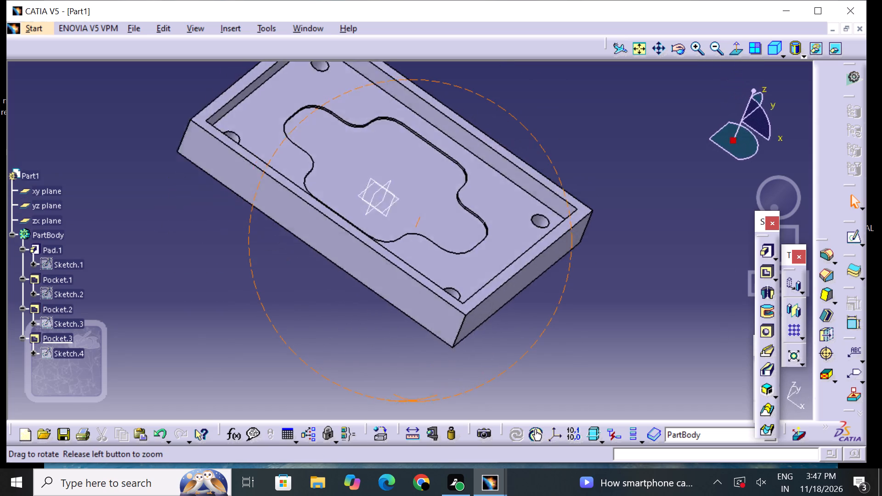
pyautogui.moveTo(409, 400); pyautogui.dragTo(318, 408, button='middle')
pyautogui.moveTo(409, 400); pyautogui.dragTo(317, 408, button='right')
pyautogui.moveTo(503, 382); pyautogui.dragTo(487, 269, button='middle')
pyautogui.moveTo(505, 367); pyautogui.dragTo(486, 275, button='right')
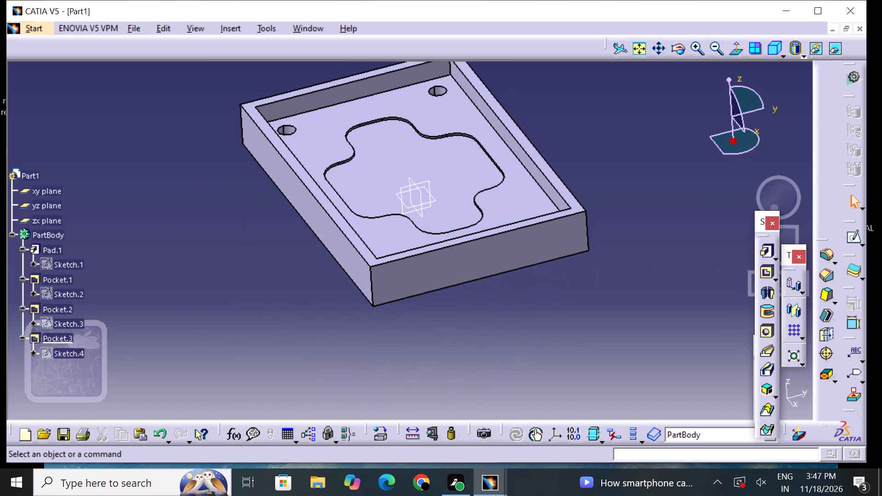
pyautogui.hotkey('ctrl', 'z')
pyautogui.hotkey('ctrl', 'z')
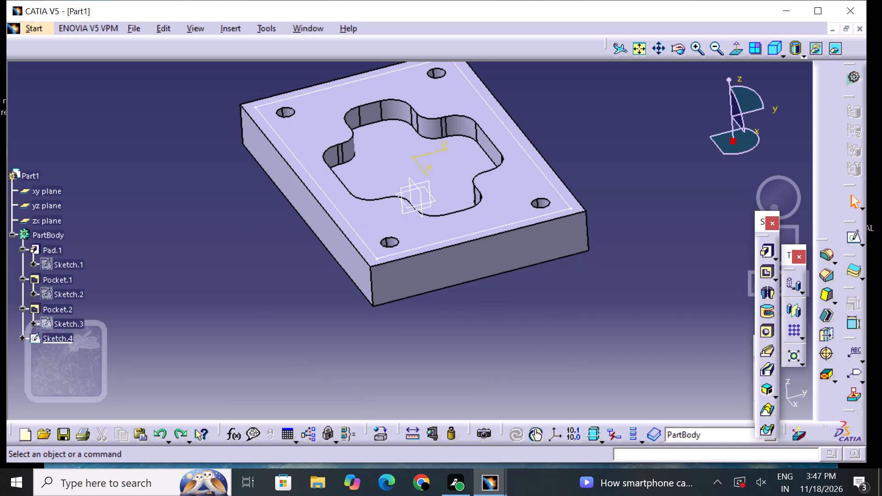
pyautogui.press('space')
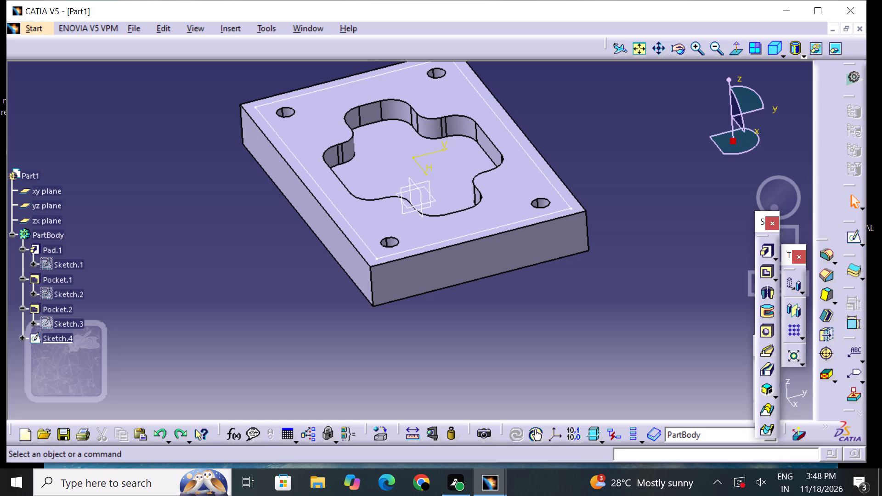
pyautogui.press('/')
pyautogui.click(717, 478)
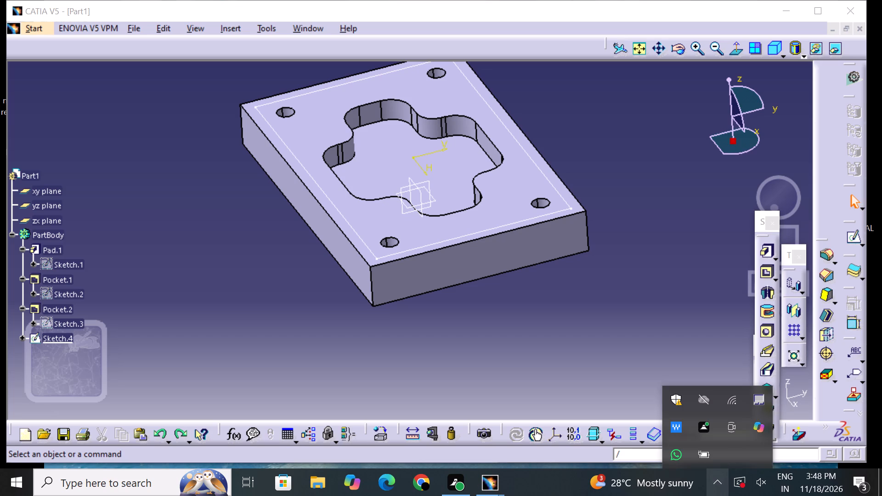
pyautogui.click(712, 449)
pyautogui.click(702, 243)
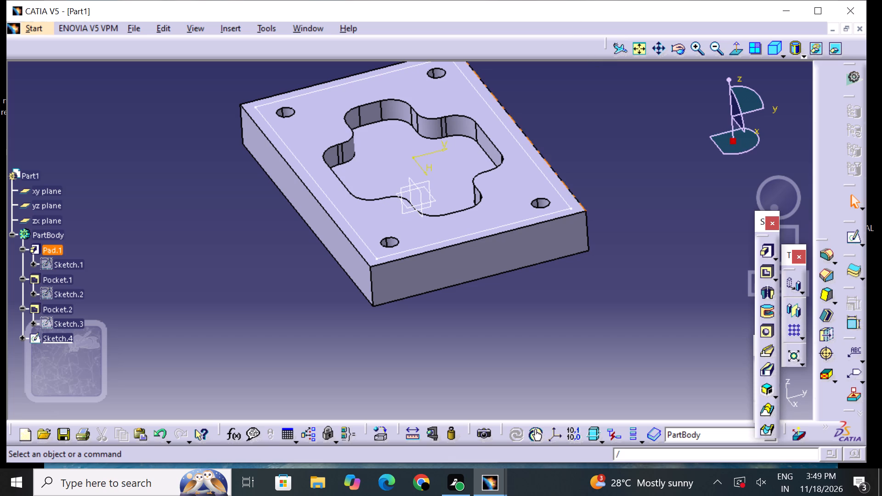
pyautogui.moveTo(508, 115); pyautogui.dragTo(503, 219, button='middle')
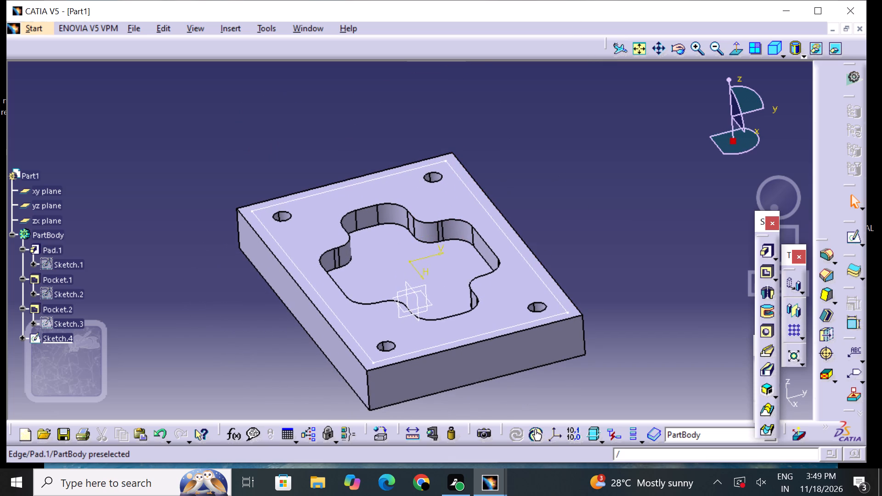
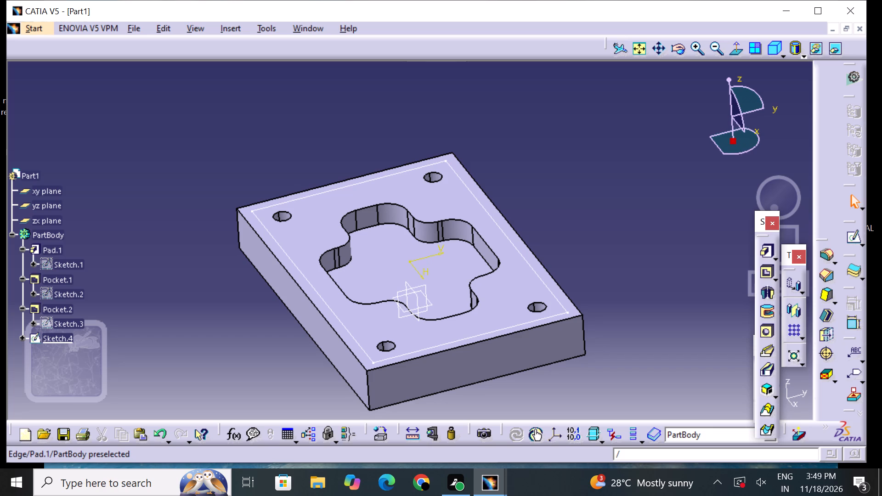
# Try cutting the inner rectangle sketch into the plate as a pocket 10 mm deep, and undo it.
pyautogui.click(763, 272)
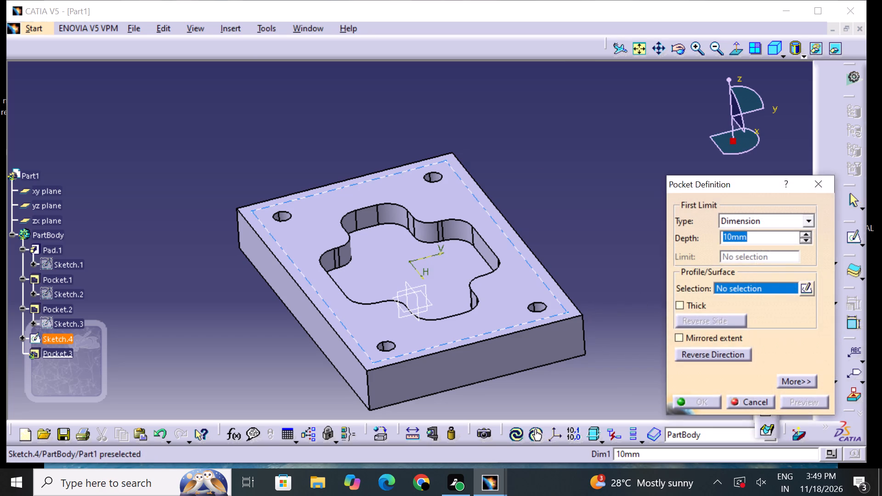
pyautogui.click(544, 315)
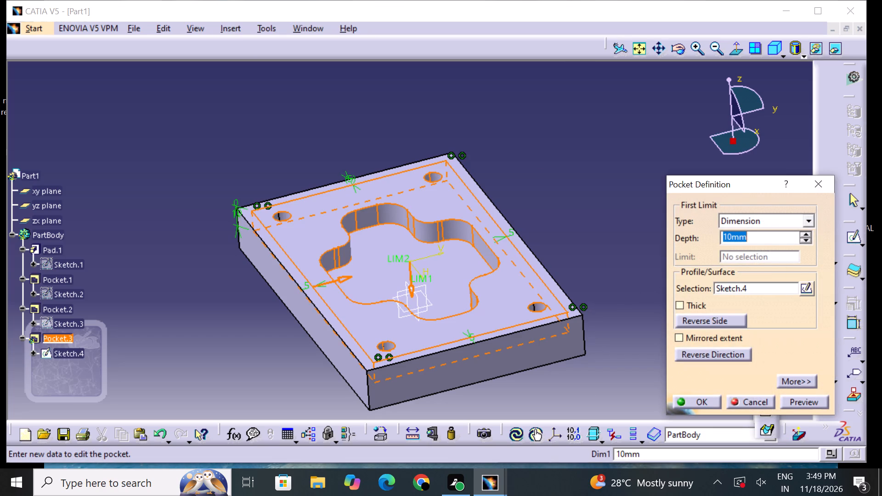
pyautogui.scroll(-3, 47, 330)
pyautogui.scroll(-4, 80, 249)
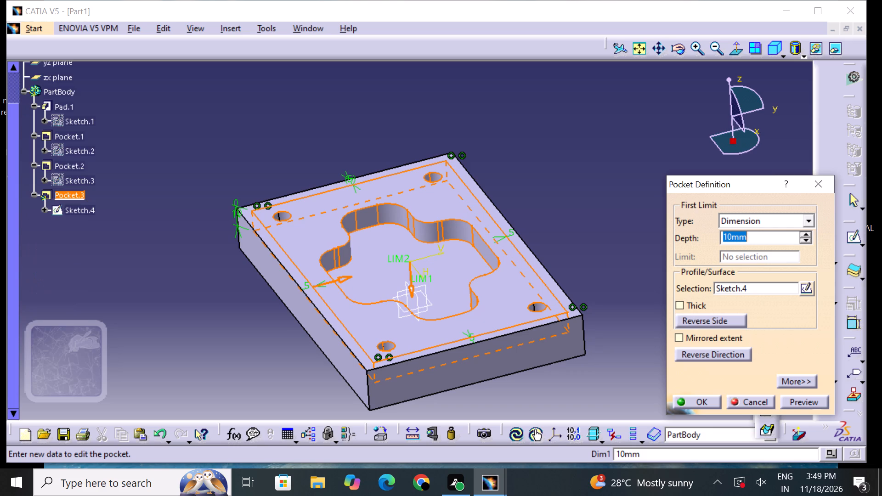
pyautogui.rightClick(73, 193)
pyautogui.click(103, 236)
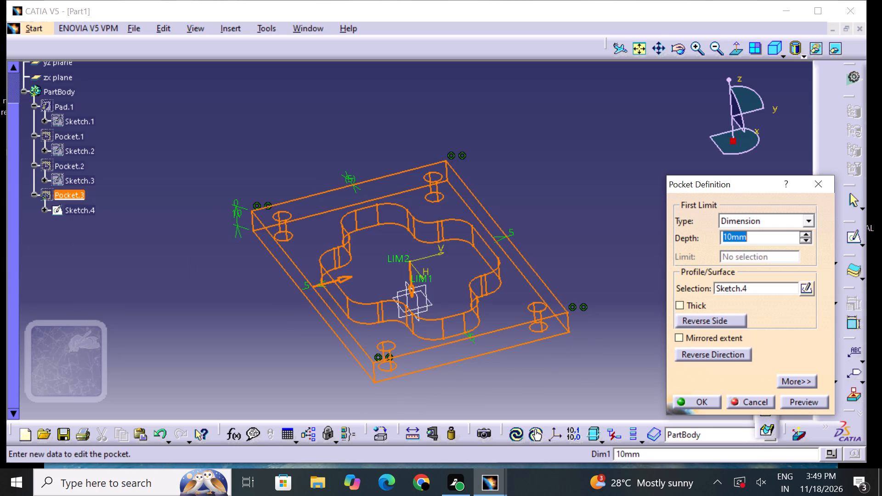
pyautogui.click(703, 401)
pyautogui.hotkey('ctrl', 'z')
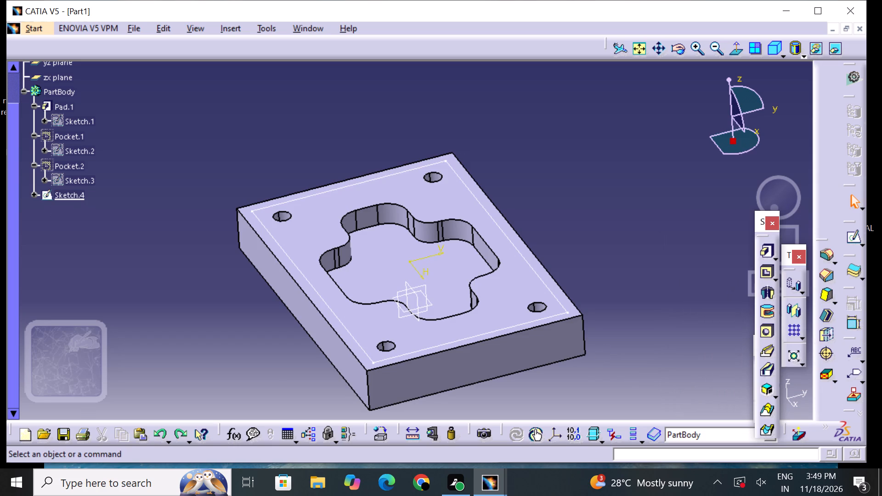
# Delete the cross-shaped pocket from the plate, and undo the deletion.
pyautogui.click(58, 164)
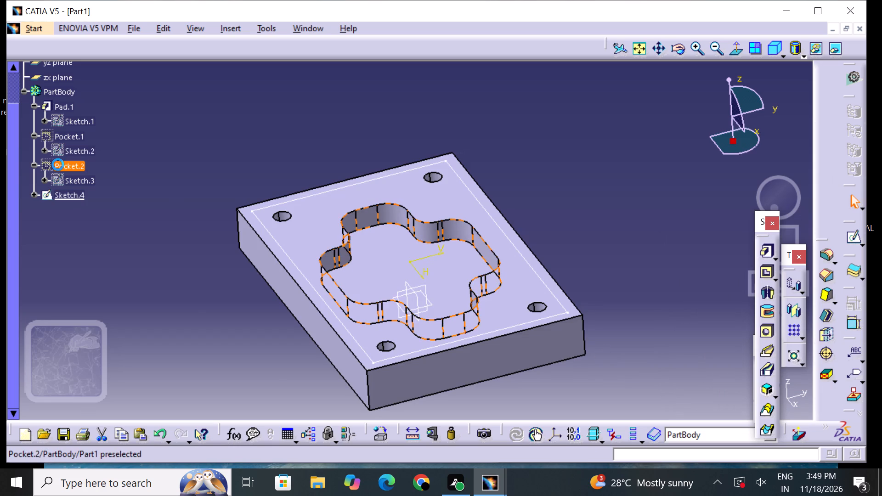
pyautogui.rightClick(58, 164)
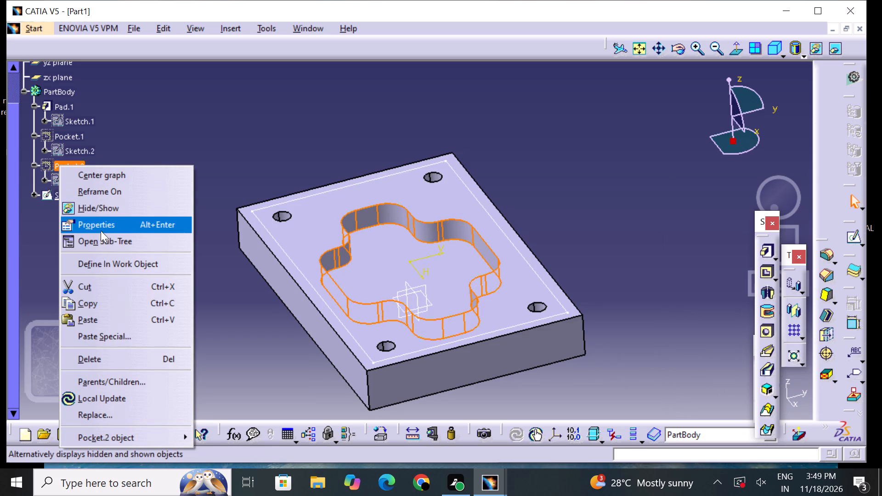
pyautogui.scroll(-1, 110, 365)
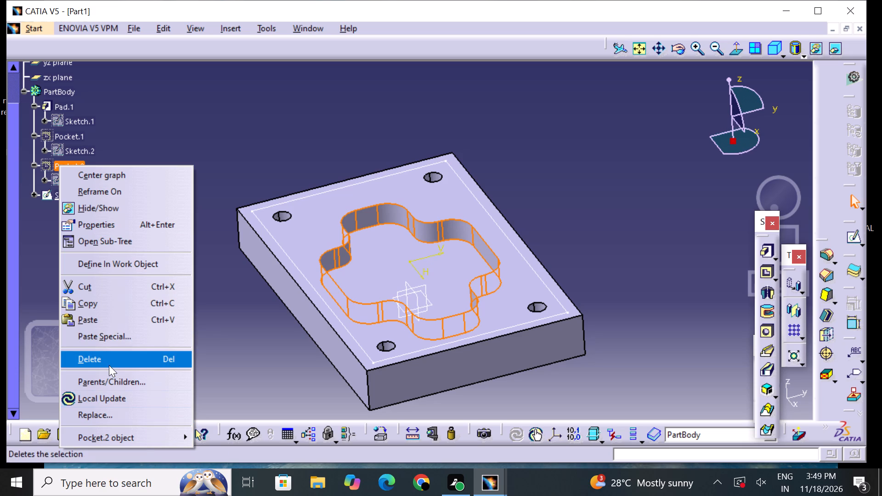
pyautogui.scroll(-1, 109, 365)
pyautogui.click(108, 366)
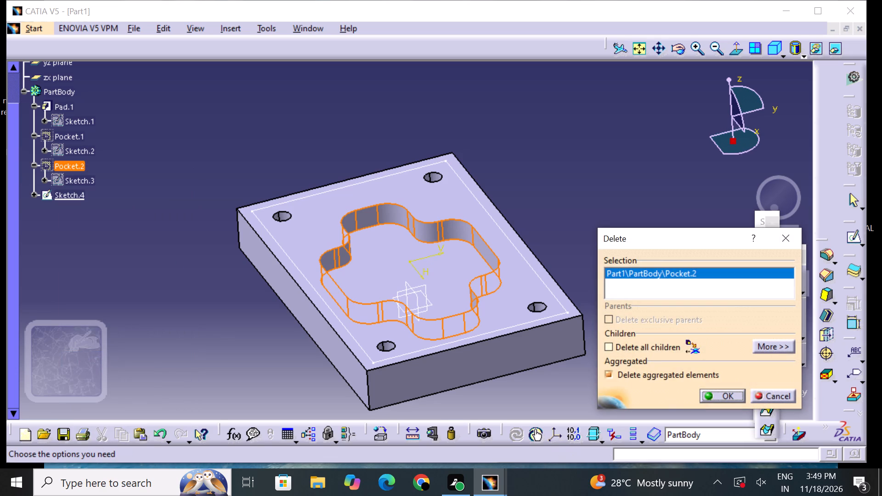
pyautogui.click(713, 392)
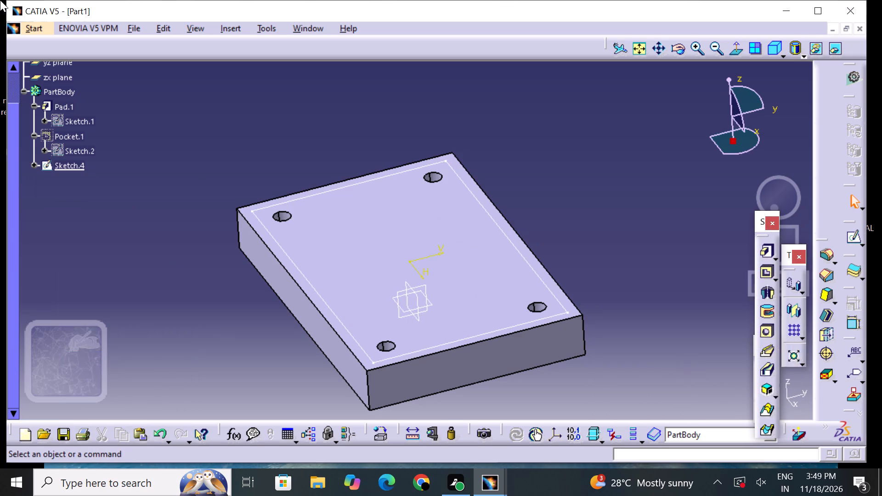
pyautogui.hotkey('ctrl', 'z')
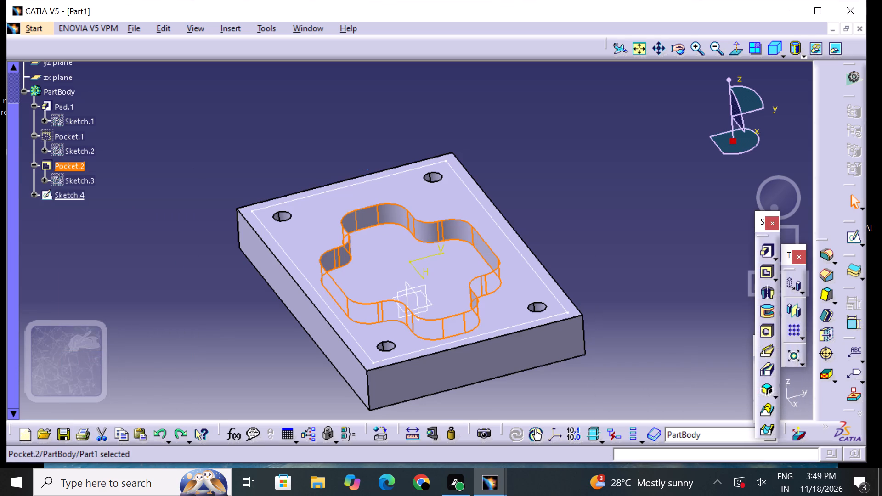
# Pocket the material outside the inner rectangle sketch 10 mm deep, leaving a raised block inset from the plate's edges.
pyautogui.moveTo(578, 259); pyautogui.dragTo(621, 204, button='middle')
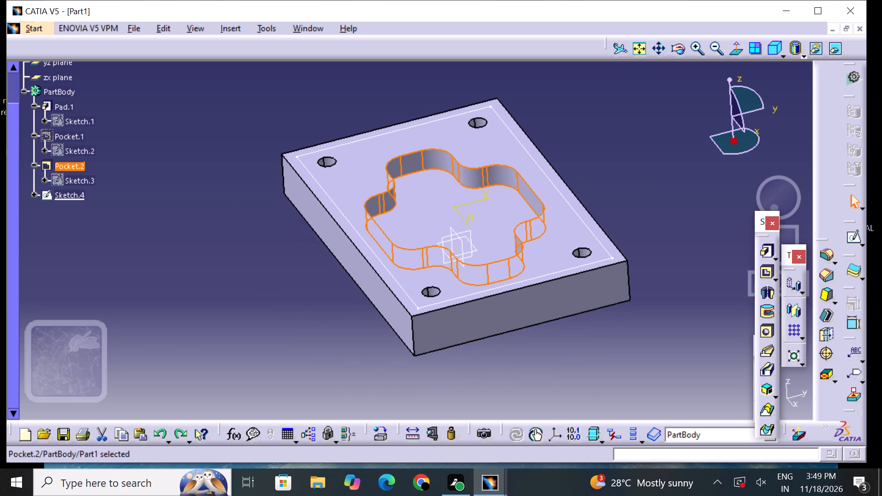
pyautogui.click(625, 221)
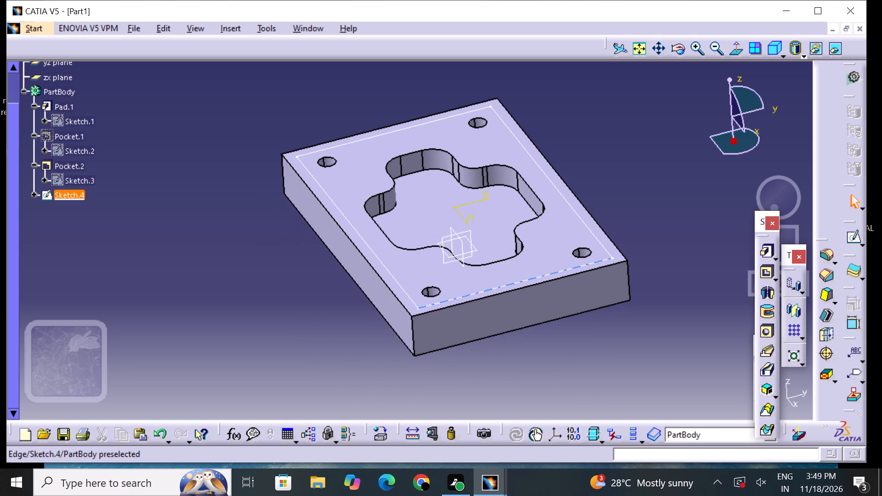
pyautogui.click(771, 275)
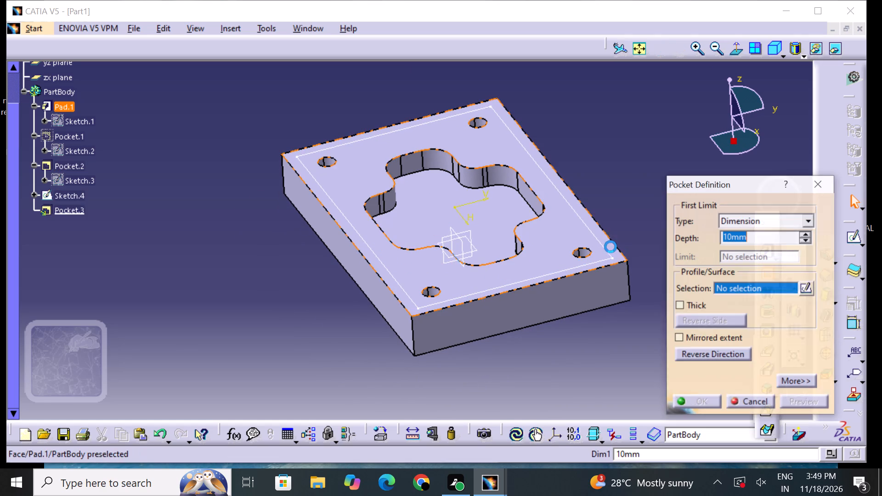
pyautogui.click(592, 230)
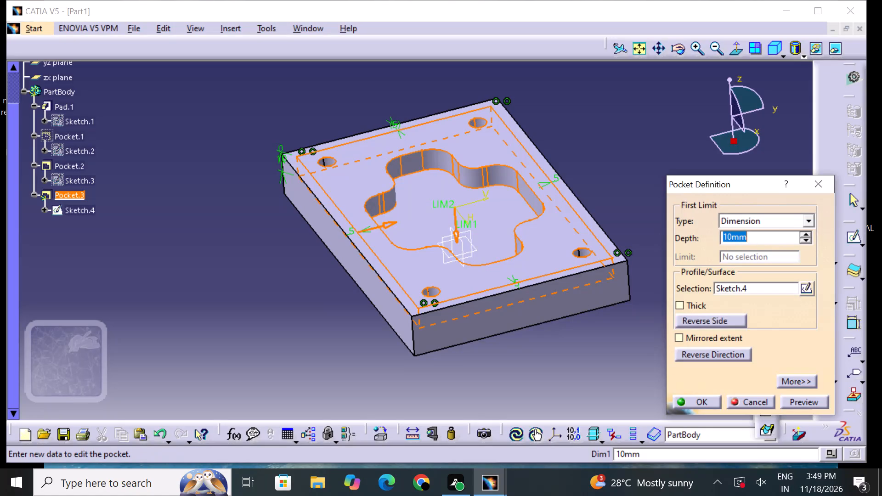
pyautogui.click(393, 222)
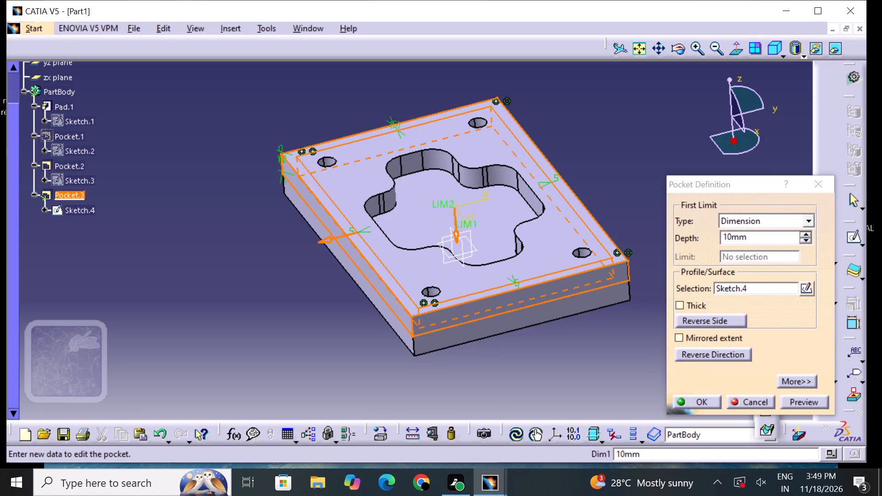
pyautogui.click(802, 399)
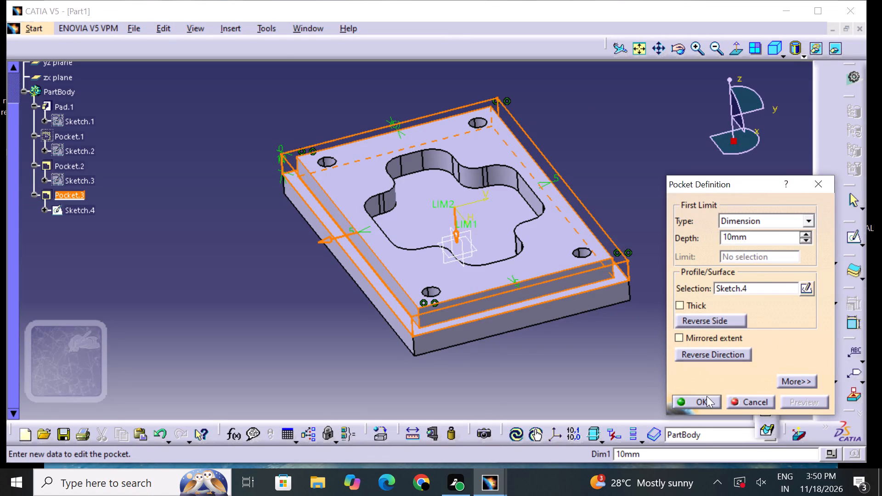
pyautogui.click(707, 396)
pyautogui.click(568, 367)
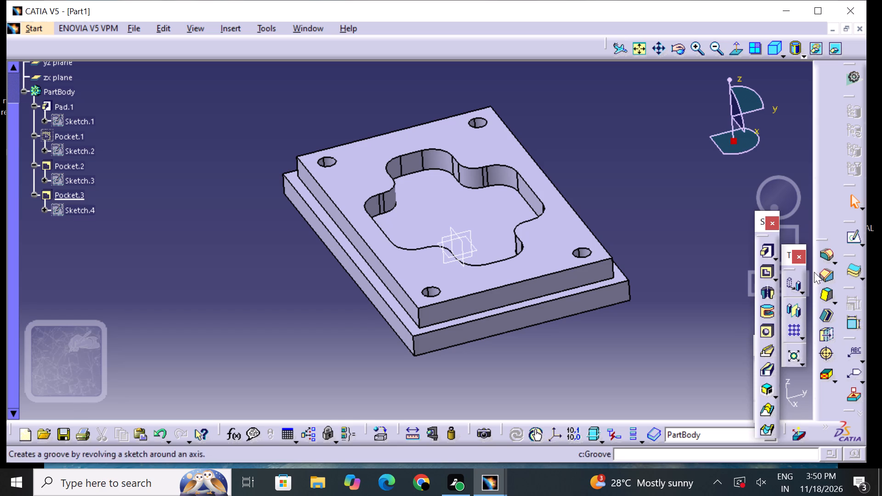
# Chamfer the four vertical corner edges of the raised block with a length of 10 mm at 45 degrees.
pyautogui.click(828, 274)
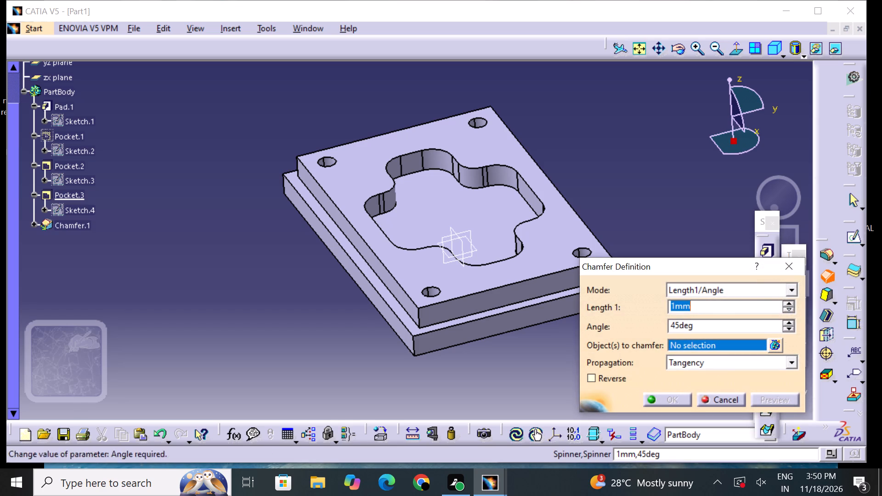
pyautogui.click(418, 314)
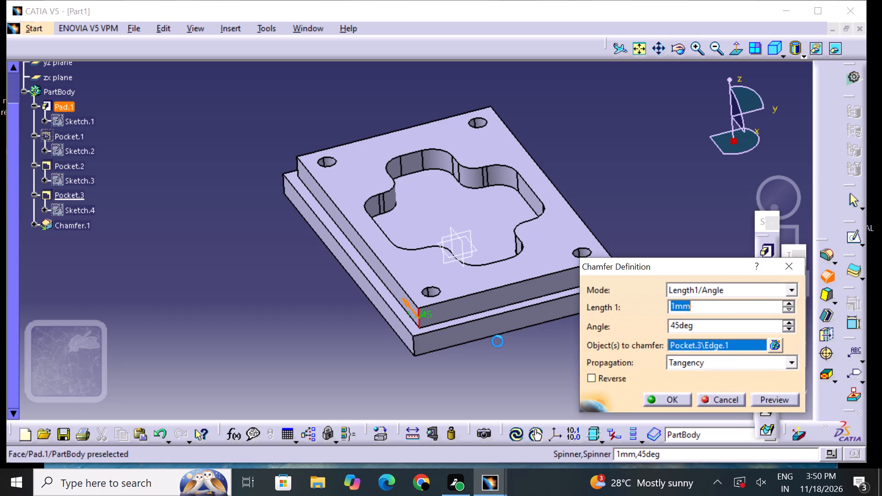
pyautogui.moveTo(504, 341); pyautogui.dragTo(271, 317, button='middle')
pyautogui.moveTo(401, 309); pyautogui.dragTo(284, 333, button='middle')
pyautogui.moveTo(401, 311); pyautogui.dragTo(284, 333, button='right')
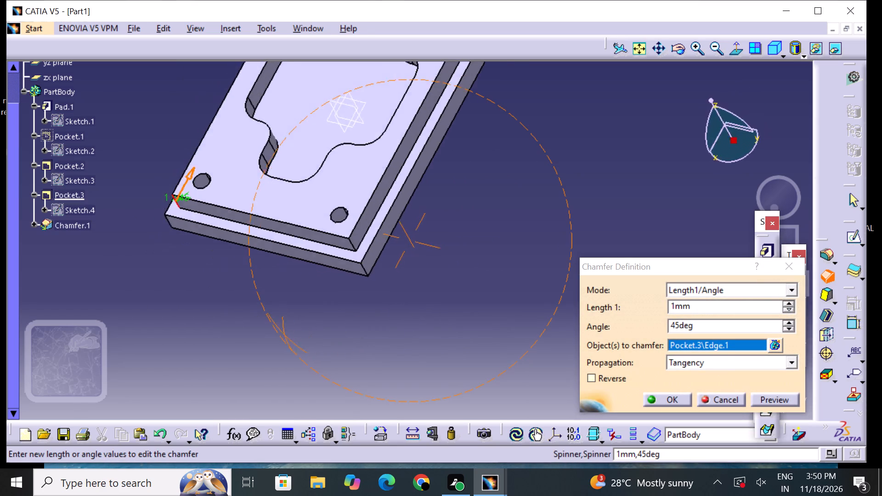
pyautogui.moveTo(284, 333); pyautogui.dragTo(281, 295, button='middle')
pyautogui.moveTo(284, 333); pyautogui.dragTo(281, 293, button='right')
pyautogui.click(356, 225)
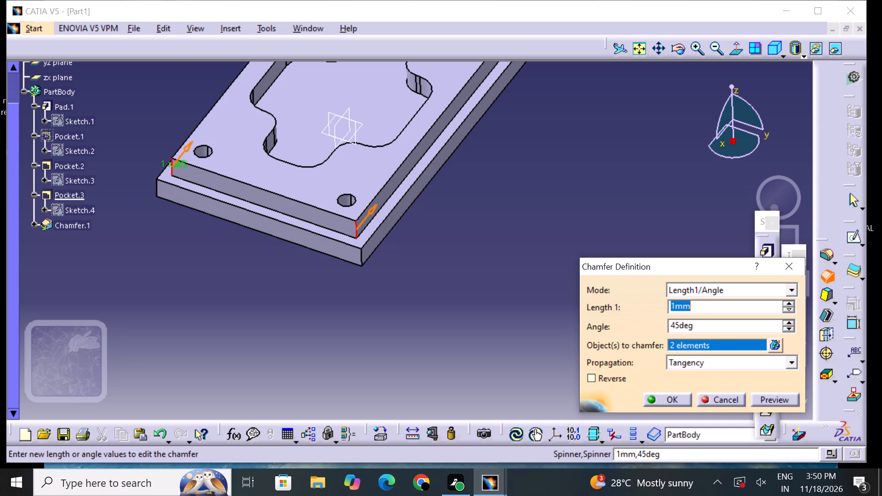
pyautogui.moveTo(438, 224); pyautogui.dragTo(336, 305, button='middle')
pyautogui.moveTo(438, 224); pyautogui.dragTo(332, 290, button='right')
pyautogui.moveTo(557, 209); pyautogui.dragTo(205, 470, button='middle')
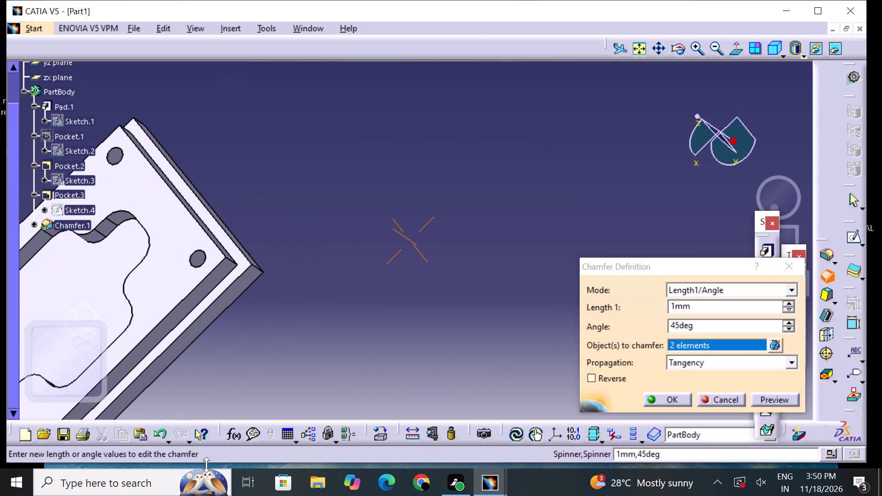
pyautogui.moveTo(280, 323); pyautogui.dragTo(307, 395, button='middle')
pyautogui.moveTo(281, 323); pyautogui.dragTo(307, 395, button='right')
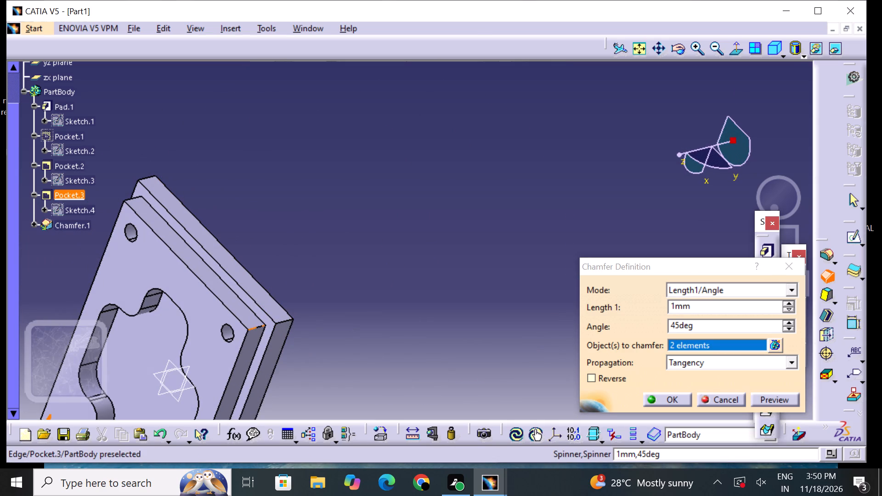
pyautogui.click(258, 326)
pyautogui.moveTo(325, 280); pyautogui.dragTo(368, 376, button='middle')
pyautogui.moveTo(328, 281); pyautogui.dragTo(368, 377, button='right')
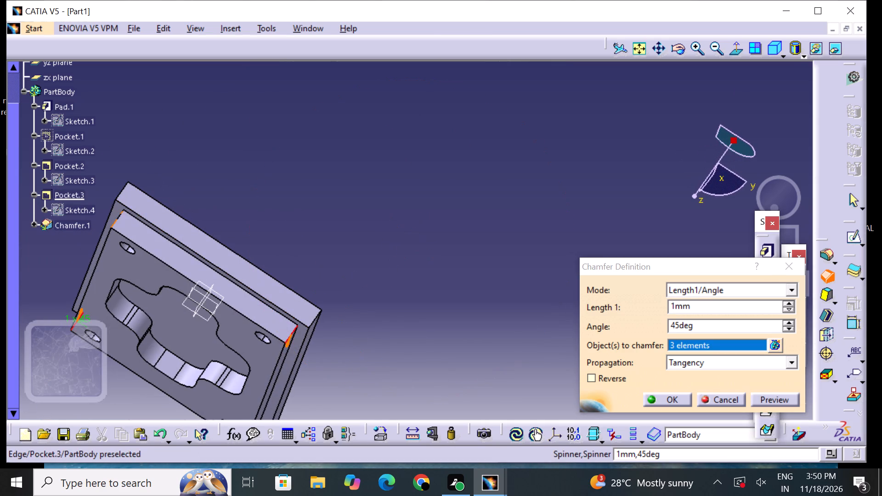
pyautogui.click(119, 217)
pyautogui.press('BackSpace')
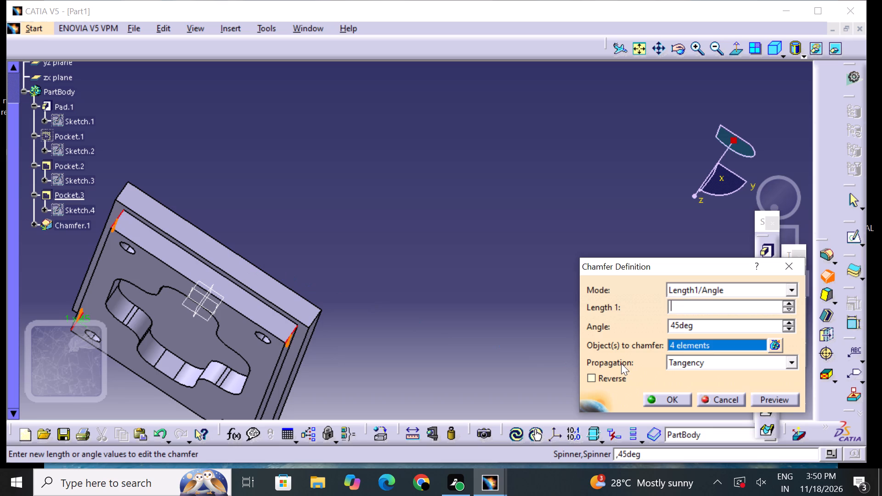
pyautogui.write('10')
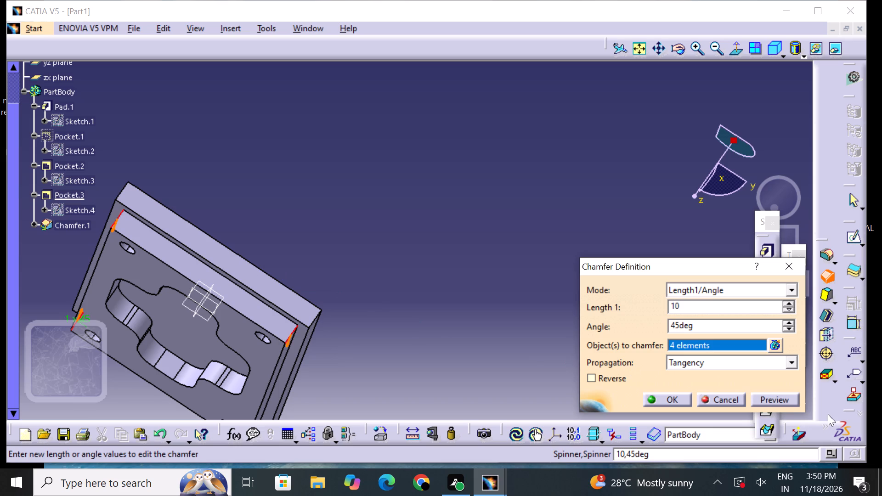
pyautogui.click(777, 402)
pyautogui.click(690, 396)
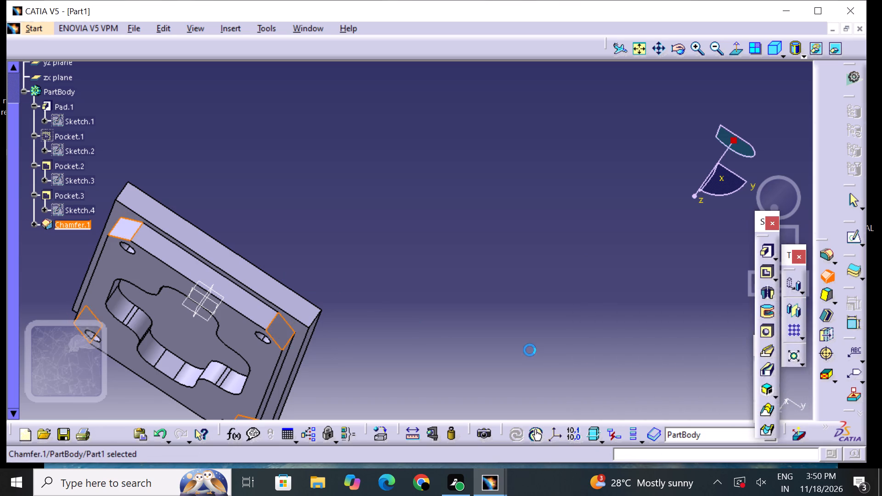
pyautogui.click(530, 350)
# Inspect the chamfered corners and the stepped border of the plate from above and at an angle.
pyautogui.moveTo(404, 281); pyautogui.dragTo(600, 273, button='middle')
pyautogui.moveTo(258, 362); pyautogui.dragTo(339, 141, button='middle')
pyautogui.moveTo(258, 362); pyautogui.dragTo(339, 141, button='right')
pyautogui.moveTo(335, 147); pyautogui.dragTo(474, 180, button='middle')
pyautogui.moveTo(502, 192); pyautogui.dragTo(554, 278, button='middle')
pyautogui.moveTo(509, 206); pyautogui.dragTo(554, 278, button='right')
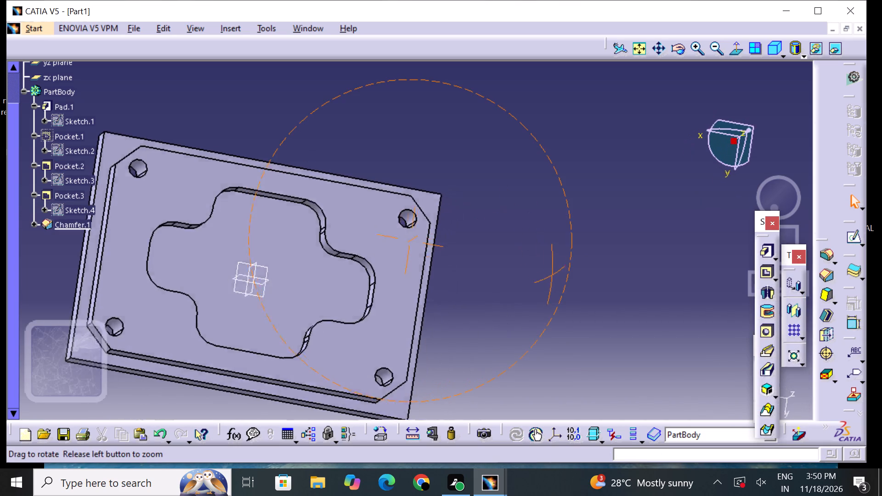
pyautogui.moveTo(554, 278); pyautogui.dragTo(555, 280, button='middle')
pyautogui.moveTo(554, 278); pyautogui.dragTo(556, 281, button='right')
pyautogui.moveTo(239, 196); pyautogui.dragTo(393, 190, button='middle')
pyautogui.moveTo(573, 334); pyautogui.dragTo(548, 310, button='middle')
pyautogui.moveTo(573, 334); pyautogui.dragTo(547, 269, button='right')
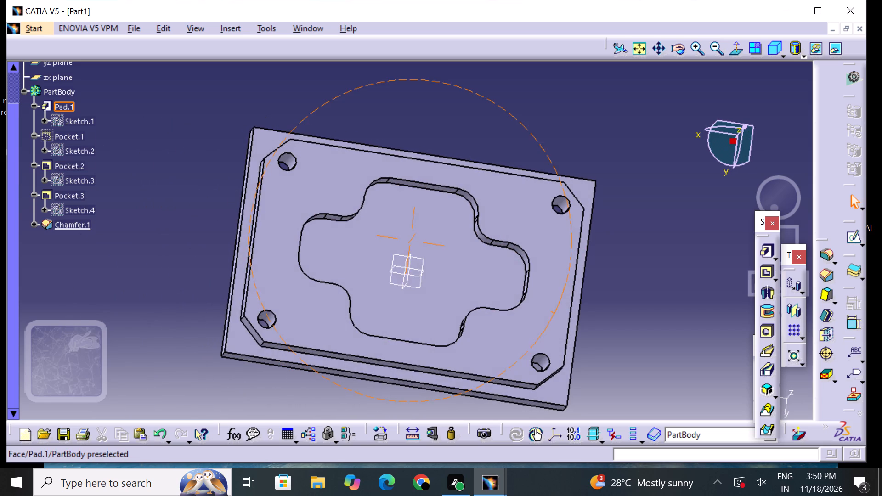
pyautogui.moveTo(547, 269); pyautogui.dragTo(548, 262, button='right')
pyautogui.moveTo(361, 380); pyautogui.dragTo(420, 238, button='middle')
pyautogui.moveTo(361, 380); pyautogui.dragTo(415, 239, button='right')
pyautogui.moveTo(257, 237); pyautogui.dragTo(268, 305, button='middle')
pyautogui.moveTo(257, 240); pyautogui.dragTo(268, 305, button='right')
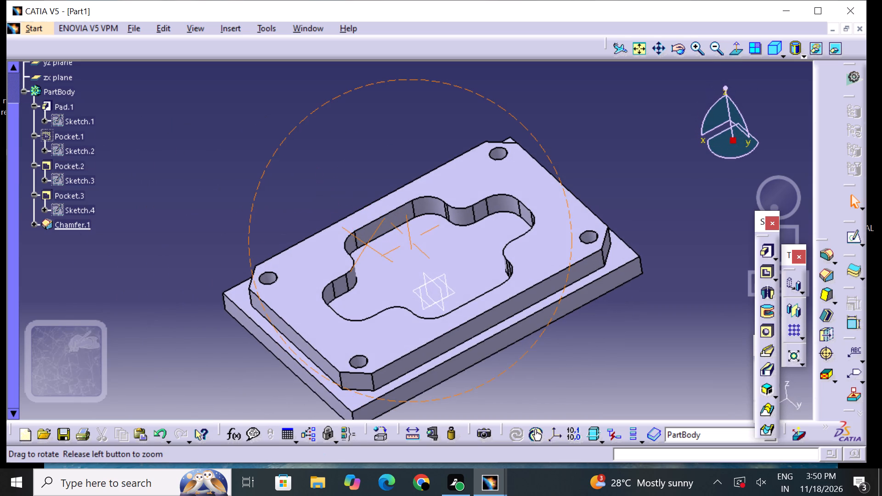
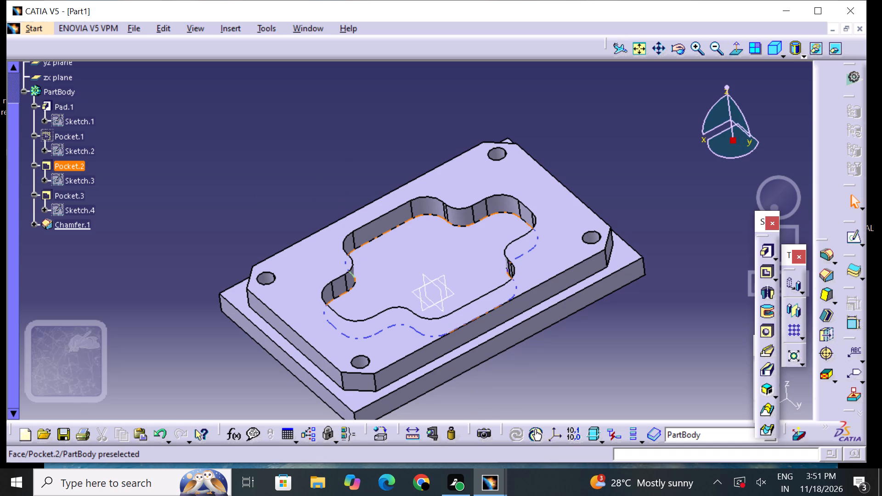
# Start a new sketch on the top face of the raised block.
pyautogui.click(554, 202)
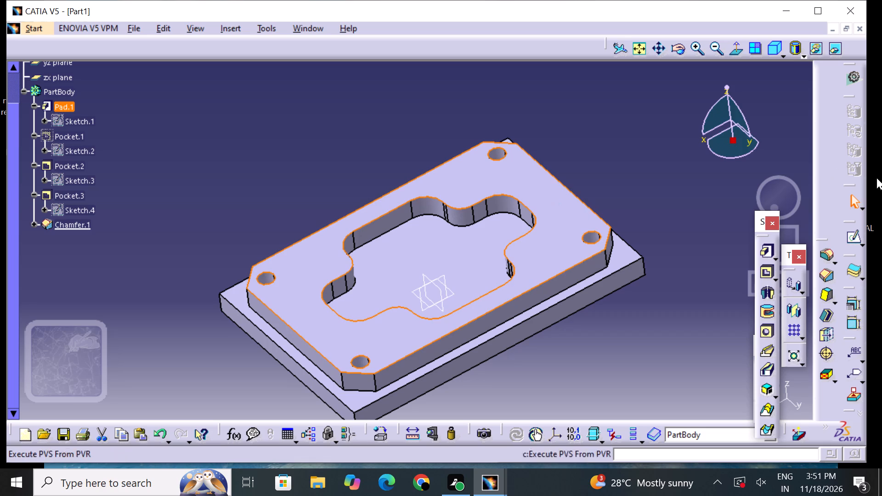
pyautogui.click(853, 239)
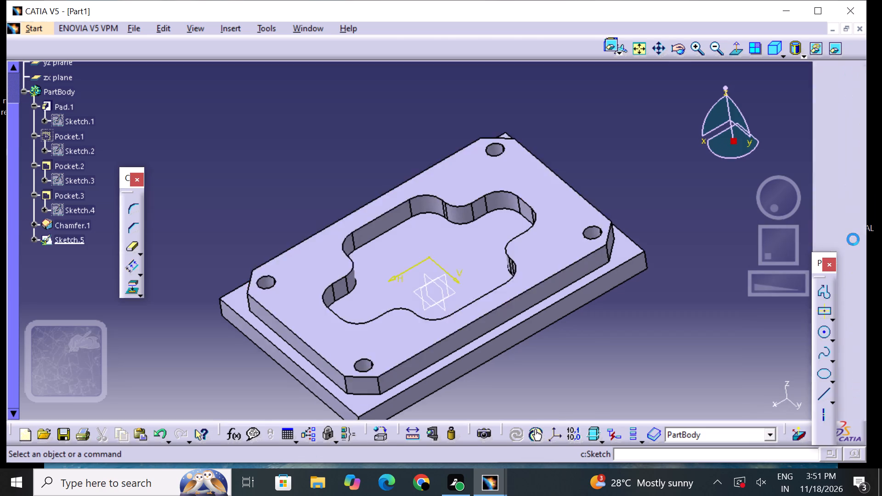
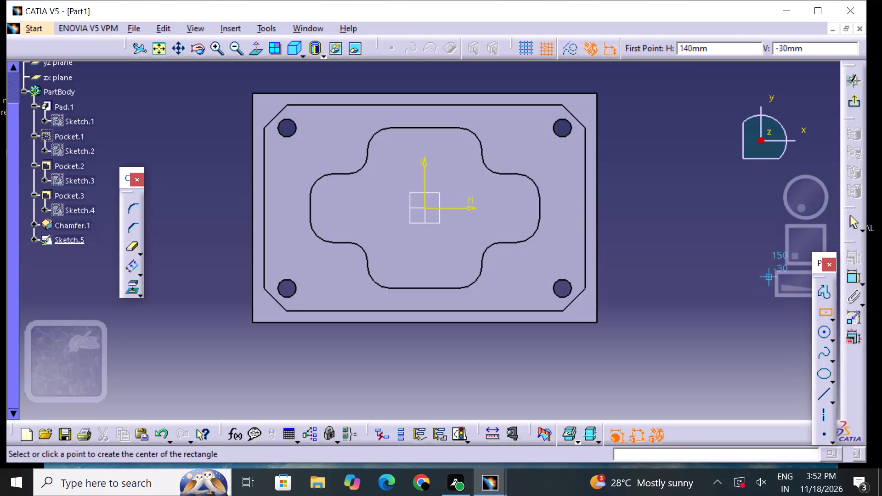
# Draw a centred rectangle about 100 mm tall, with its centre at about H 60 mm on the horizontal axis.
pyautogui.click(560, 209)
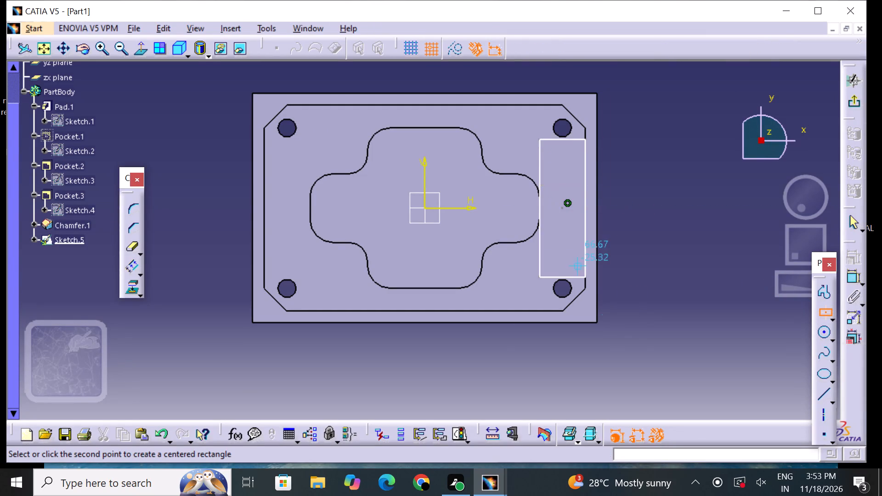
pyautogui.click(567, 215)
pyautogui.click(570, 244)
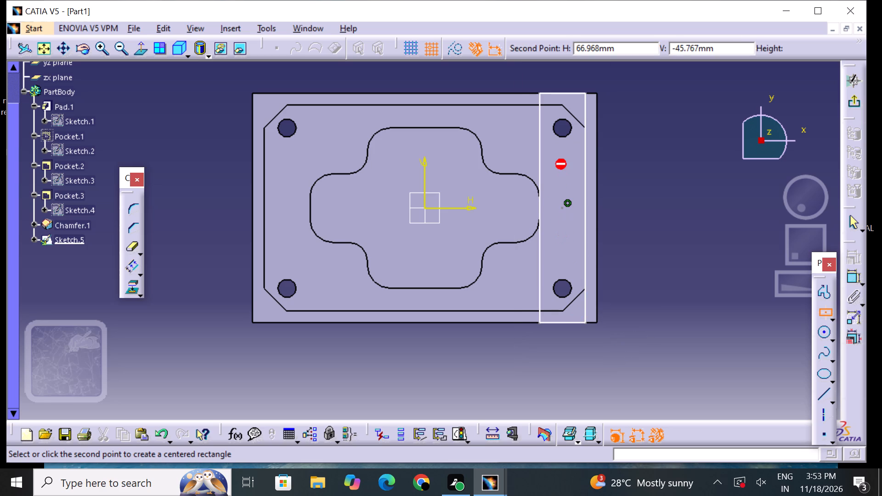
pyautogui.click(566, 169)
pyautogui.rightClick(565, 169)
pyautogui.moveTo(565, 168); pyautogui.dragTo(566, 186)
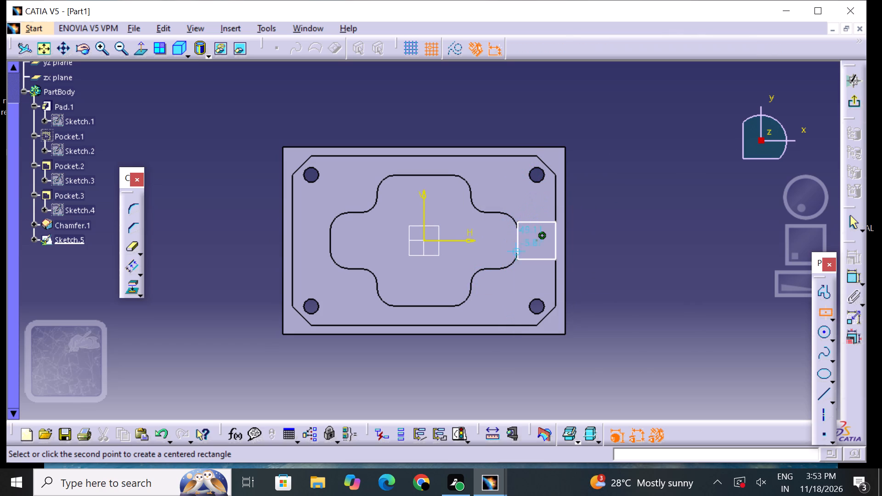
pyautogui.click(489, 327)
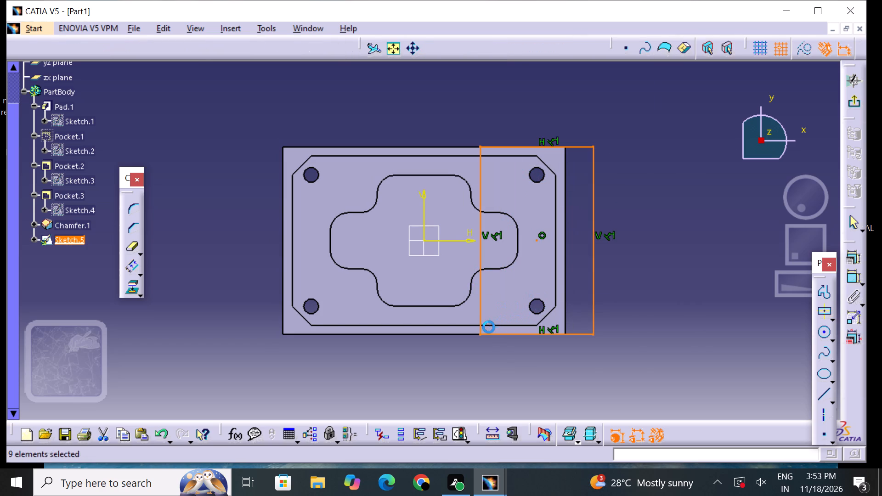
pyautogui.click(548, 420)
pyautogui.click(600, 380)
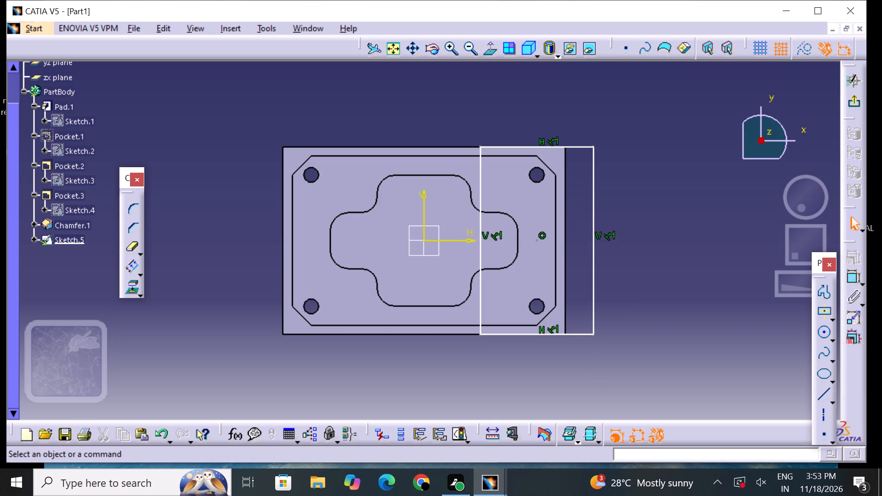
# Make the rectangle's outer vertical side coincident with the raised block's adjacent vertical edge.
pyautogui.click(449, 56)
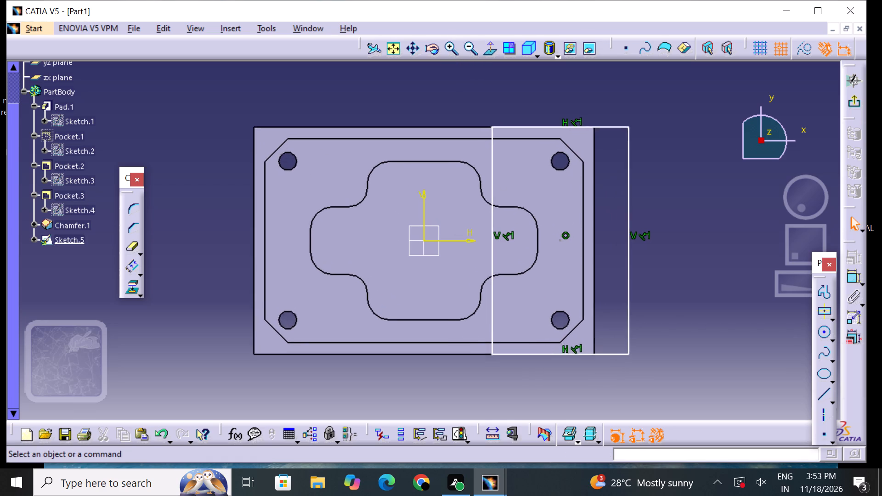
pyautogui.moveTo(572, 269); pyautogui.dragTo(468, 250, button='middle')
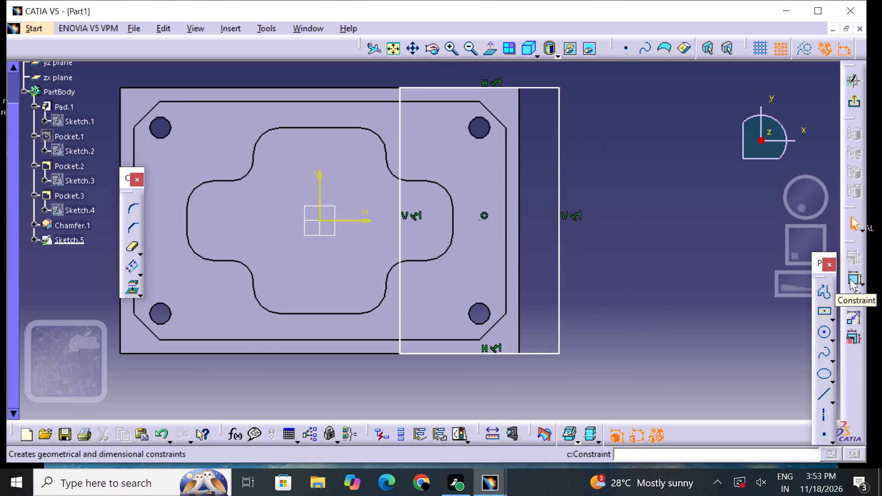
pyautogui.click(850, 280)
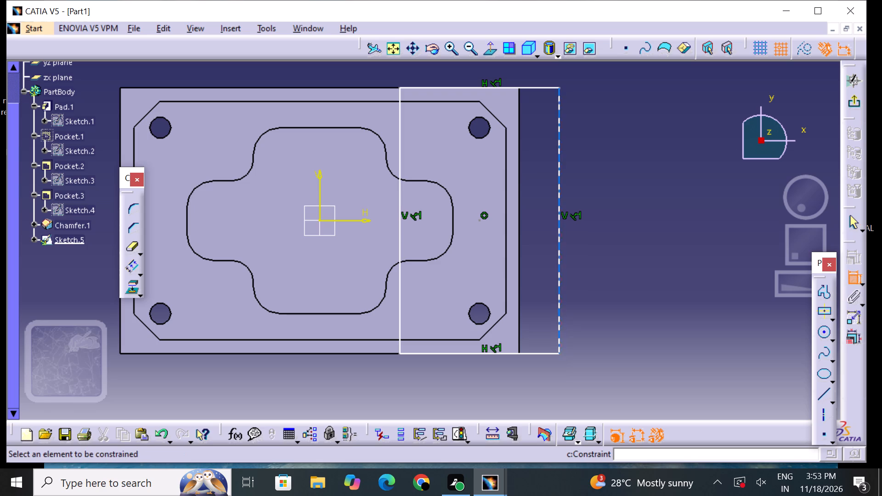
pyautogui.click(559, 241)
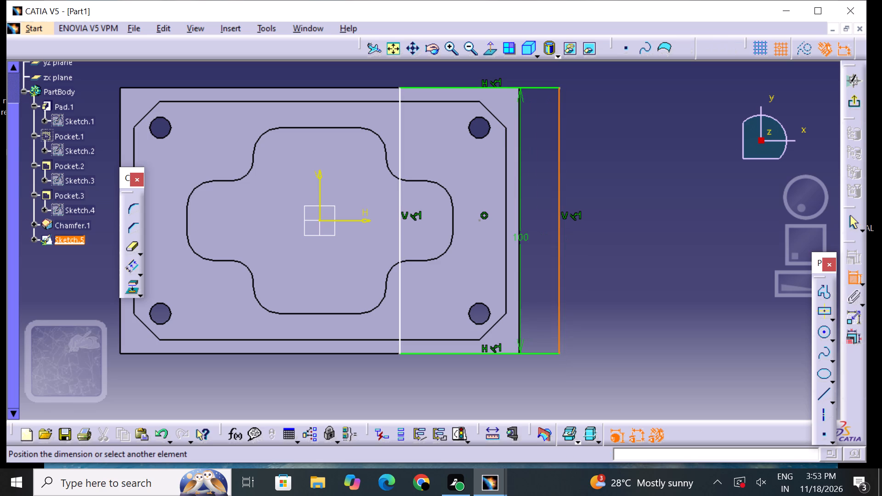
pyautogui.click(504, 235)
pyautogui.rightClick(504, 235)
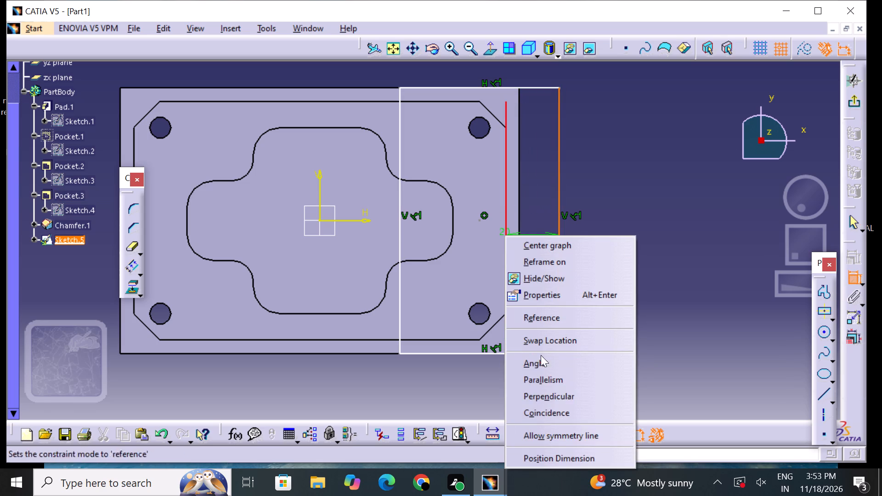
pyautogui.click(554, 411)
# Dimension the rectangle's inner vertical side and set its height to 34 mm.
pyautogui.moveTo(597, 329); pyautogui.dragTo(598, 329, button='middle')
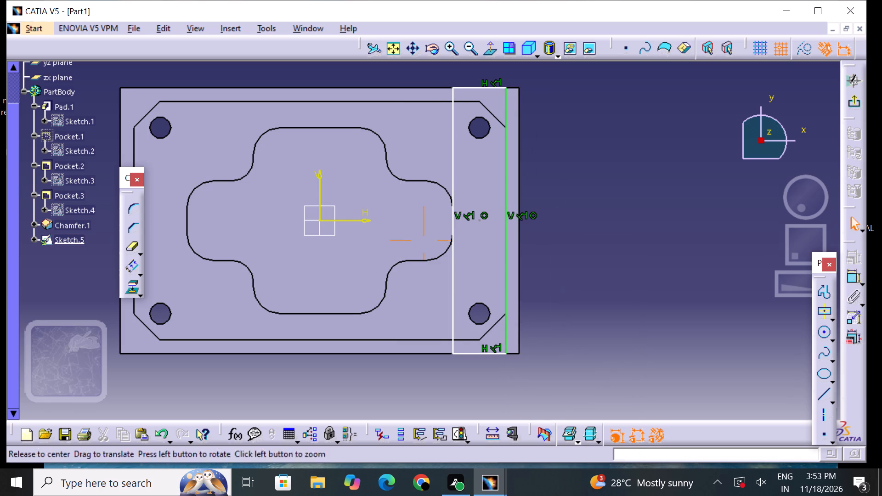
pyautogui.moveTo(598, 329); pyautogui.dragTo(627, 320, button='middle')
pyautogui.click(851, 281)
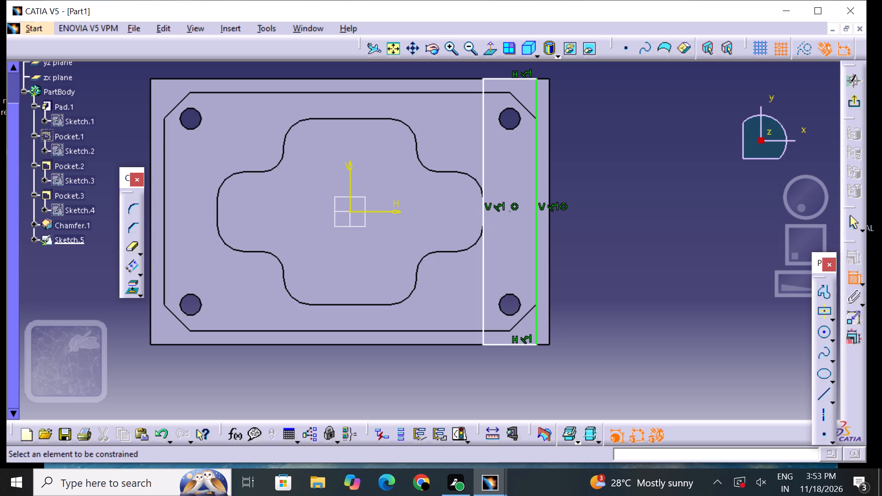
pyautogui.click(484, 242)
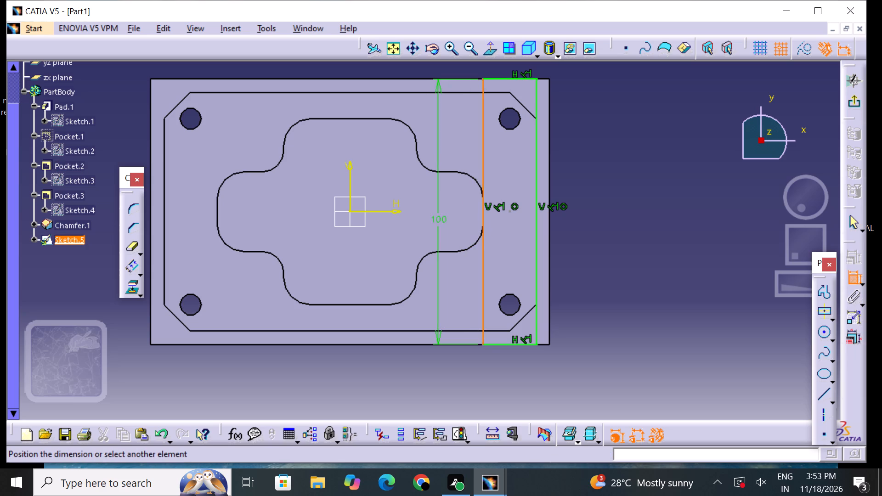
pyautogui.click(439, 220)
pyautogui.doubleClick(441, 220)
pyautogui.press('BackSpace')
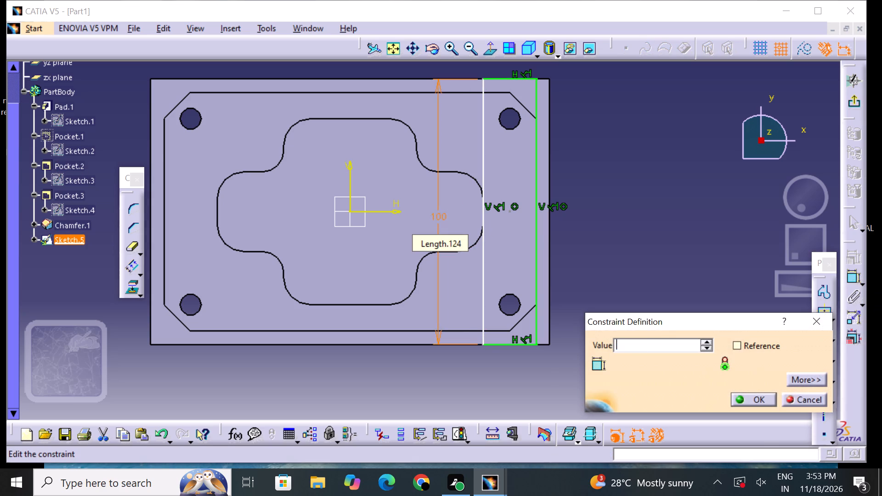
pyautogui.press('3')
pyautogui.press('4')
pyautogui.press('Return')
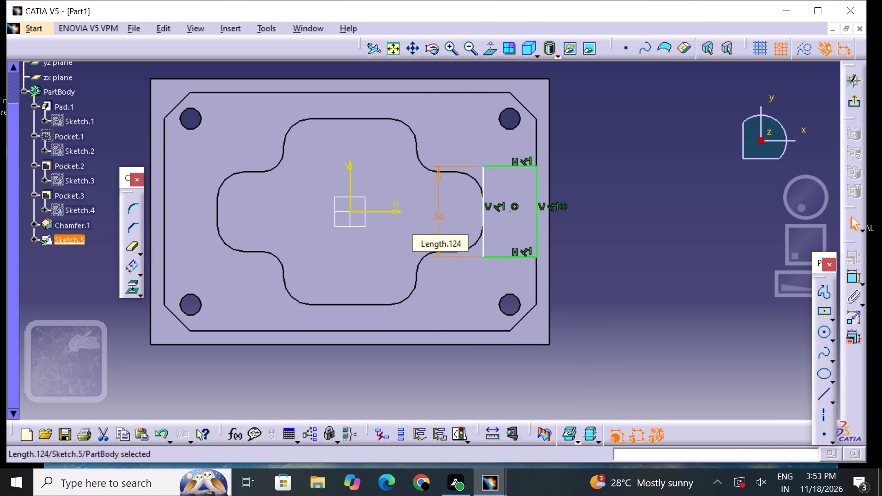
pyautogui.click(620, 257)
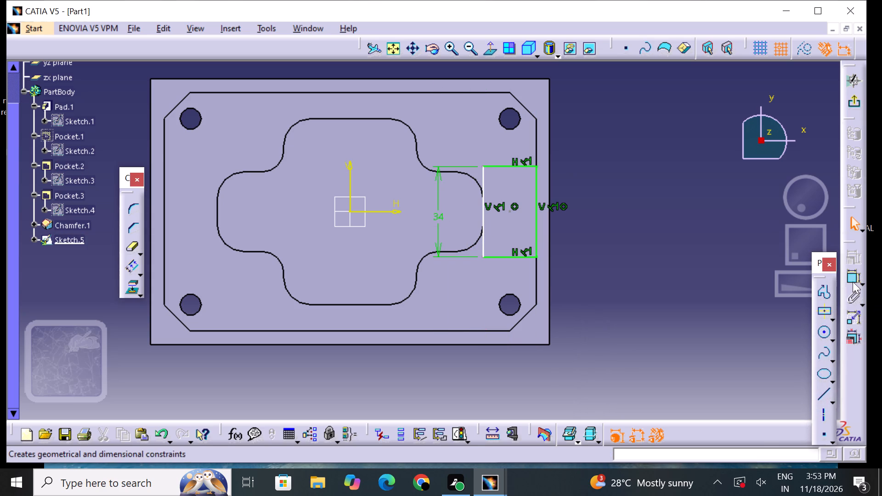
# Dimension the rectangle's lower side and set its width to 15 mm.
pyautogui.click(853, 282)
pyautogui.click(511, 257)
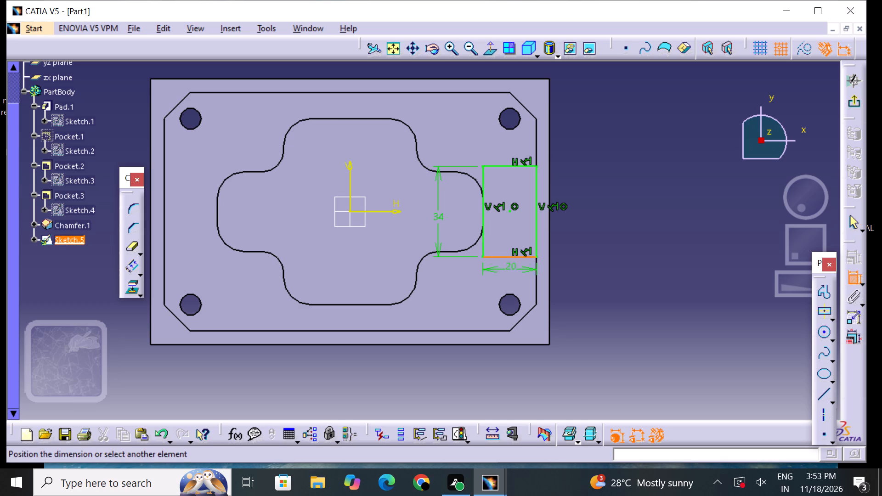
pyautogui.click(510, 274)
pyautogui.doubleClick(507, 268)
pyautogui.press('BackSpace')
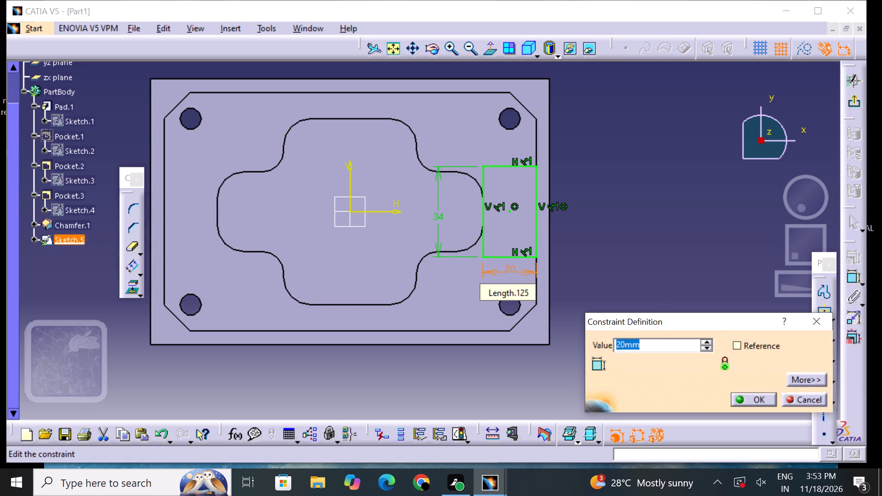
pyautogui.write('15')
pyautogui.press('Return')
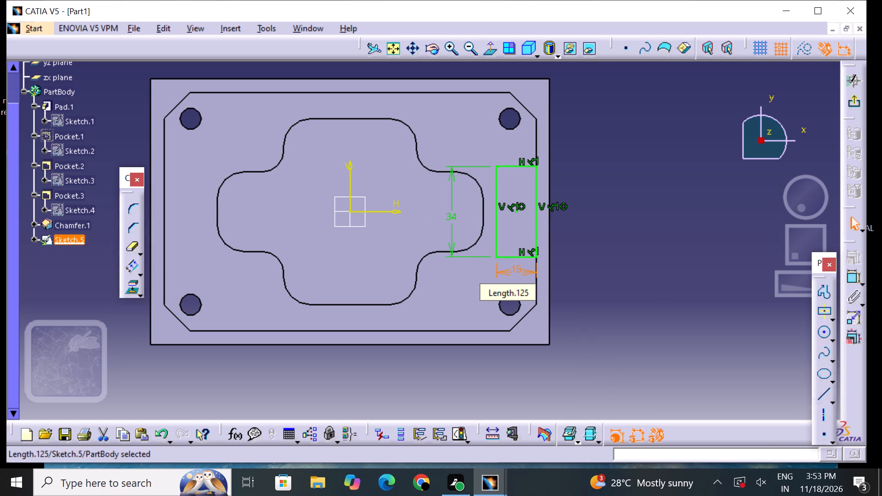
pyautogui.click(601, 274)
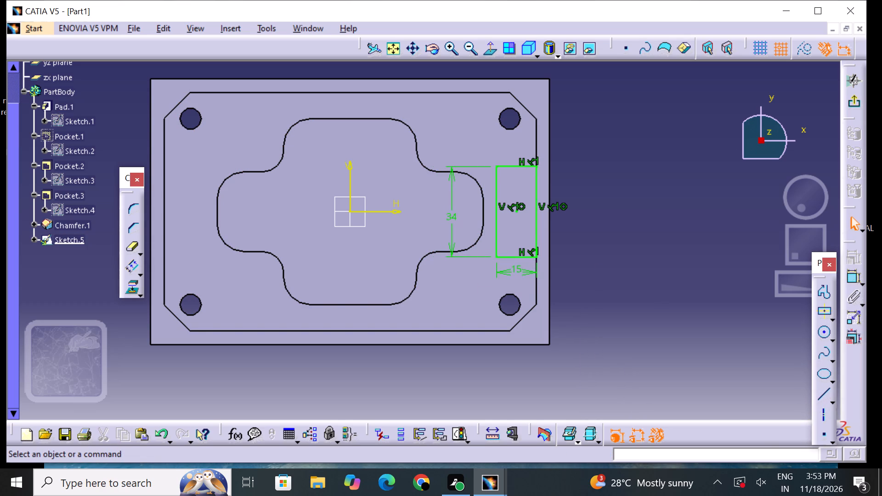
# Round the rectangle's lower corner on the cross pocket side with a 10 mm radius.
pyautogui.click(137, 214)
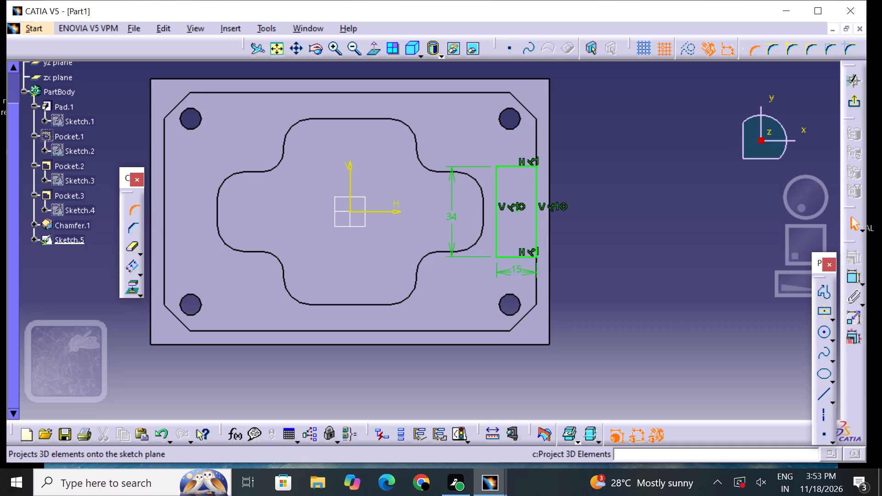
pyautogui.click(498, 245)
pyautogui.click(506, 257)
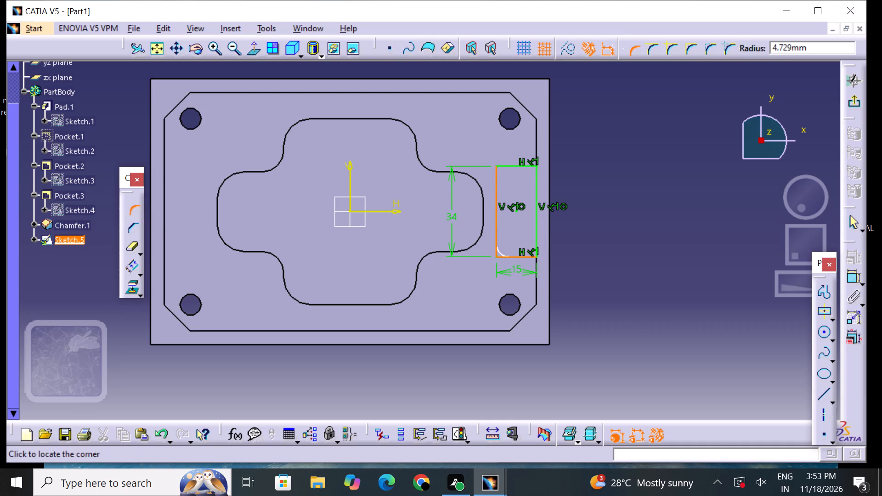
pyautogui.click(499, 250)
pyautogui.click(478, 267)
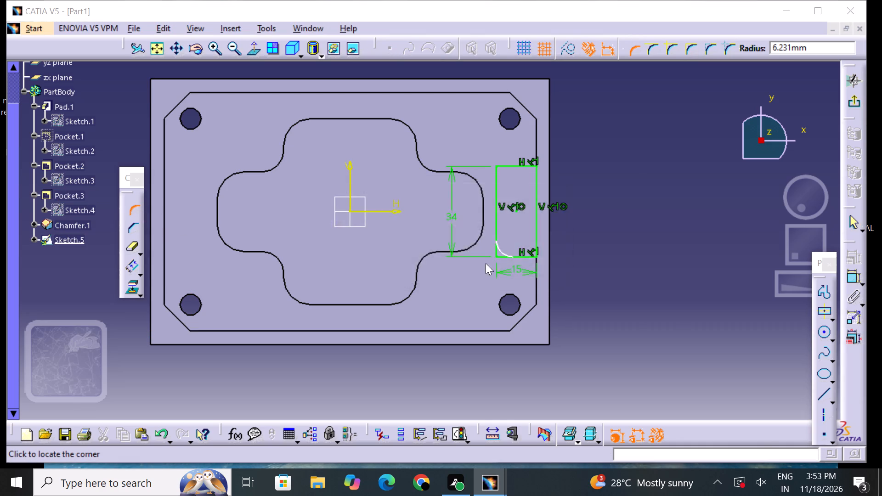
pyautogui.click(490, 272)
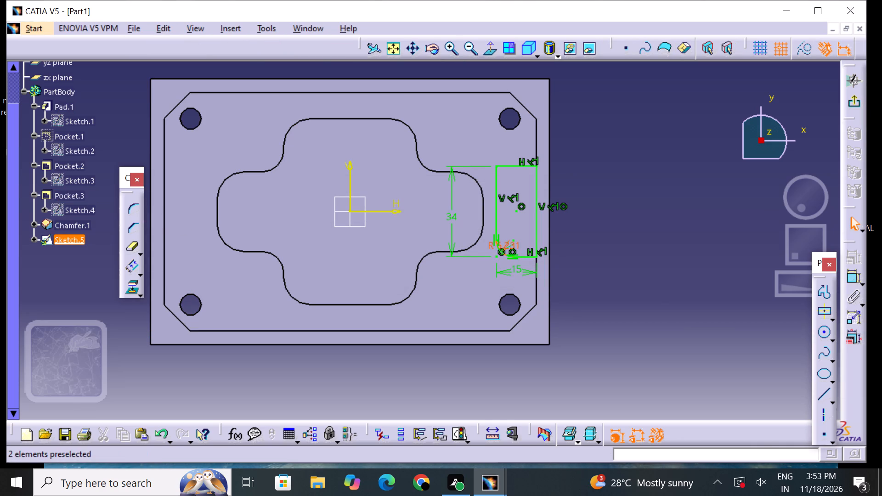
pyautogui.doubleClick(509, 244)
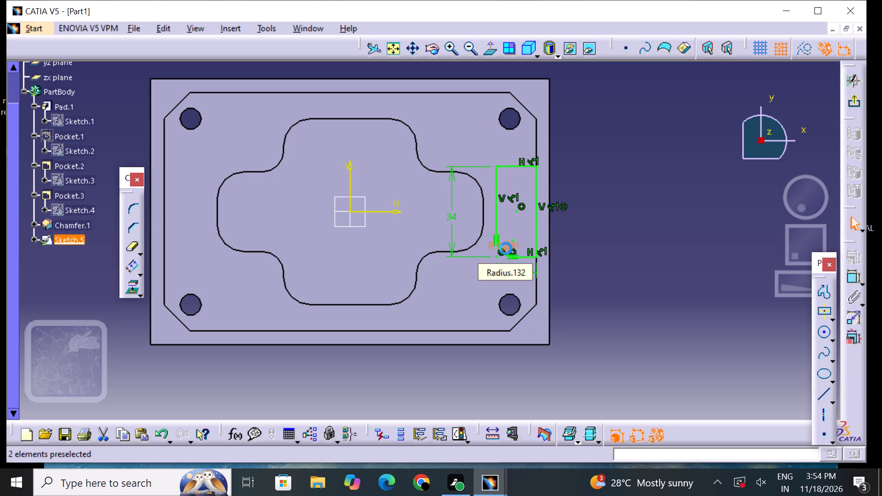
pyautogui.doubleClick(506, 248)
pyautogui.press('BackSpace')
pyautogui.write('10')
pyautogui.press('Return')
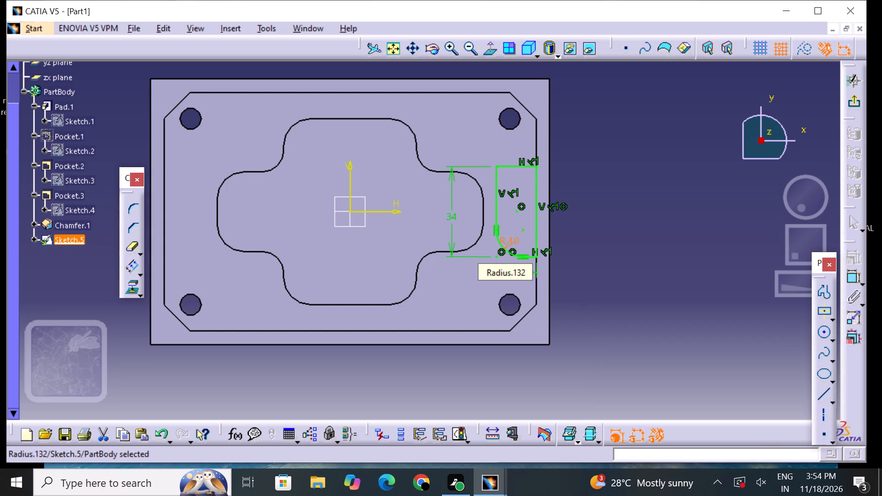
pyautogui.click(579, 260)
# Round the rectangle's upper corner on the cross pocket side with a 10 mm radius.
pyautogui.click(132, 208)
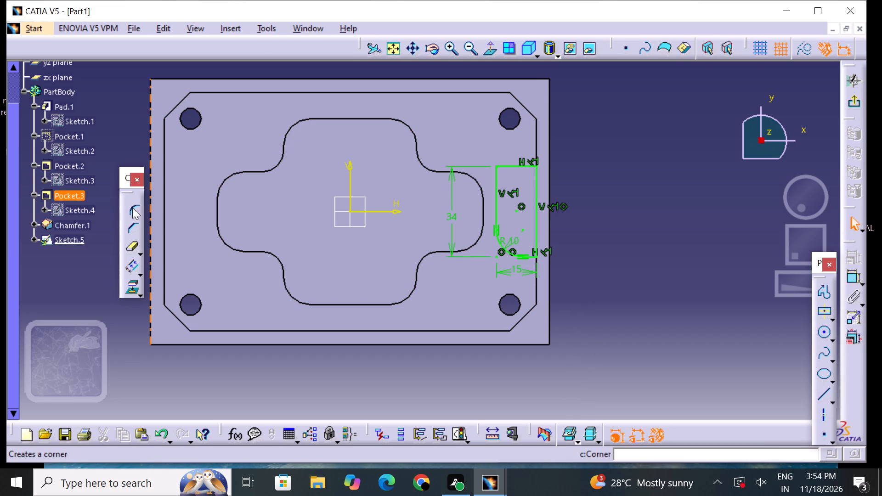
pyautogui.click(498, 178)
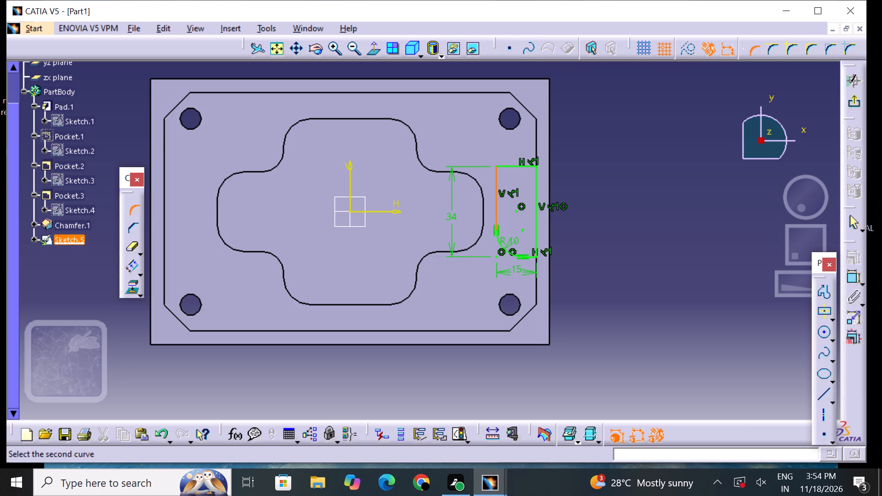
pyautogui.click(506, 166)
pyautogui.click(501, 171)
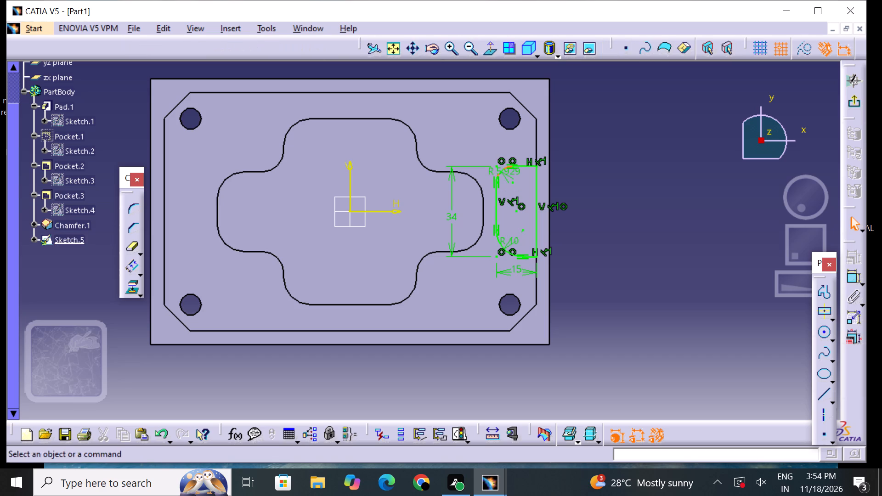
pyautogui.doubleClick(507, 175)
pyautogui.press('BackSpace')
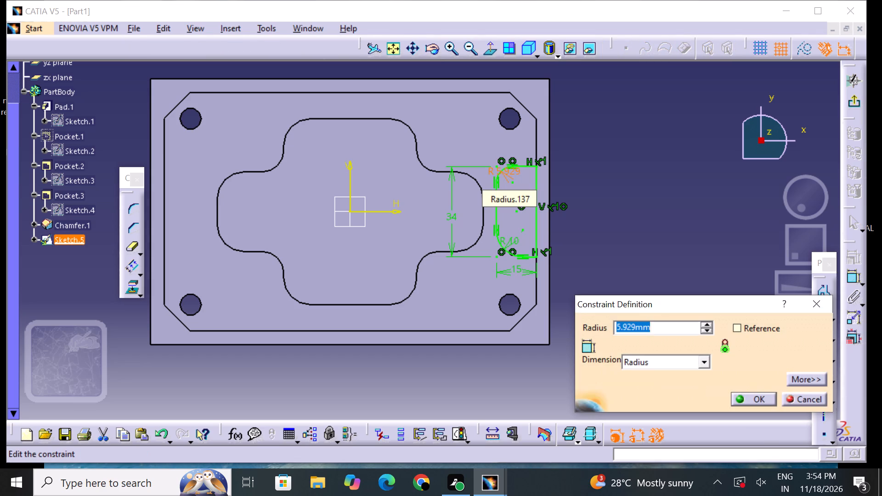
pyautogui.write('10')
pyautogui.press('Return')
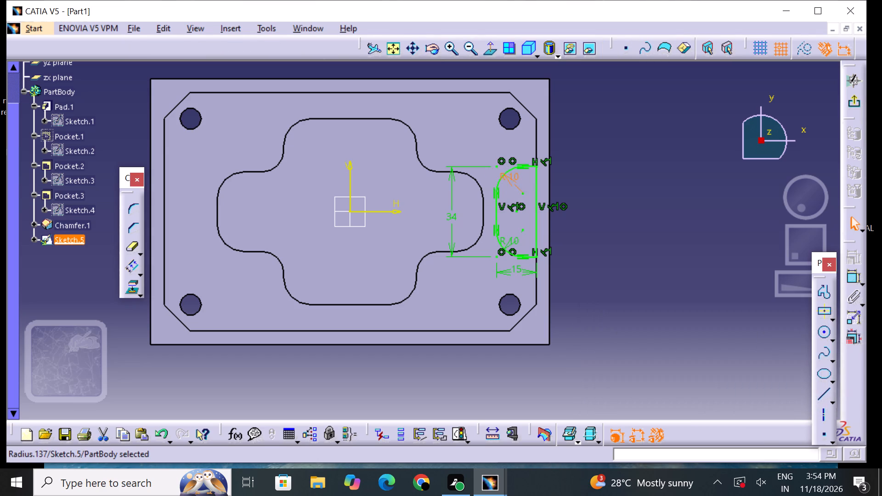
pyautogui.moveTo(562, 194); pyautogui.dragTo(568, 198)
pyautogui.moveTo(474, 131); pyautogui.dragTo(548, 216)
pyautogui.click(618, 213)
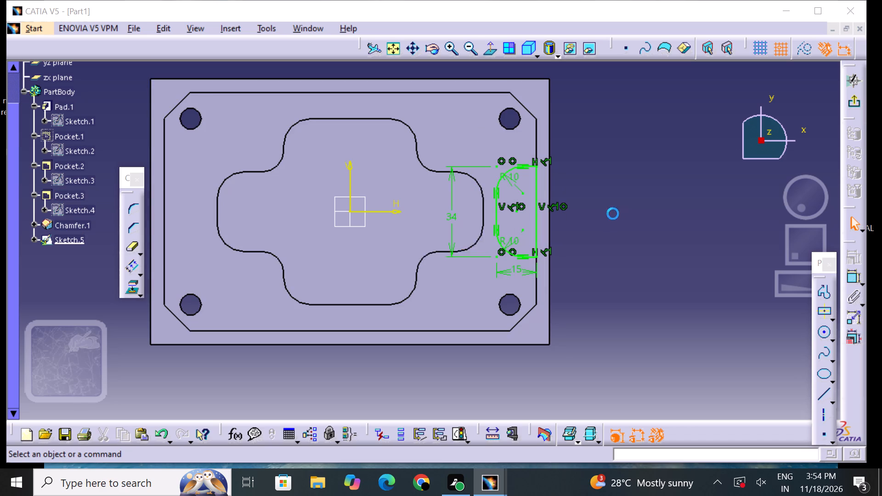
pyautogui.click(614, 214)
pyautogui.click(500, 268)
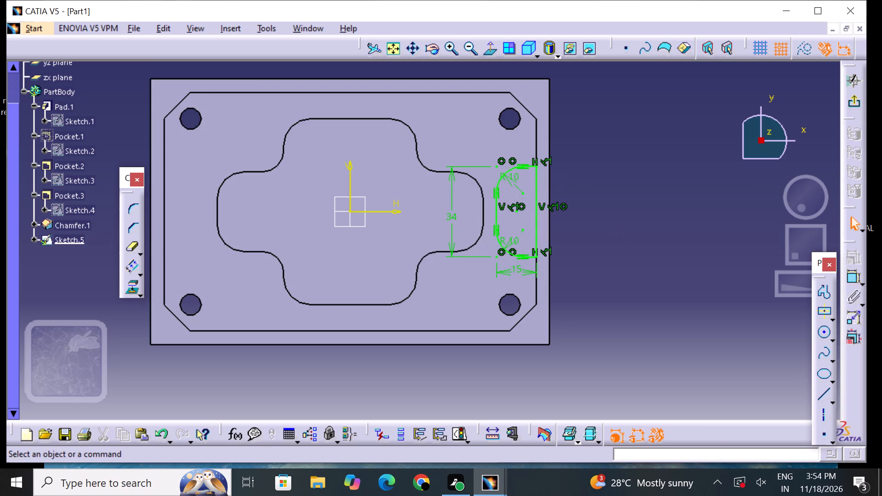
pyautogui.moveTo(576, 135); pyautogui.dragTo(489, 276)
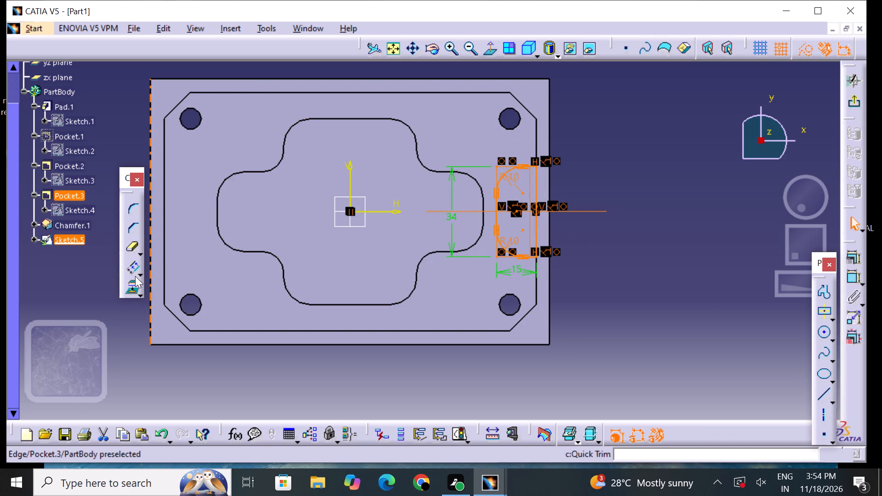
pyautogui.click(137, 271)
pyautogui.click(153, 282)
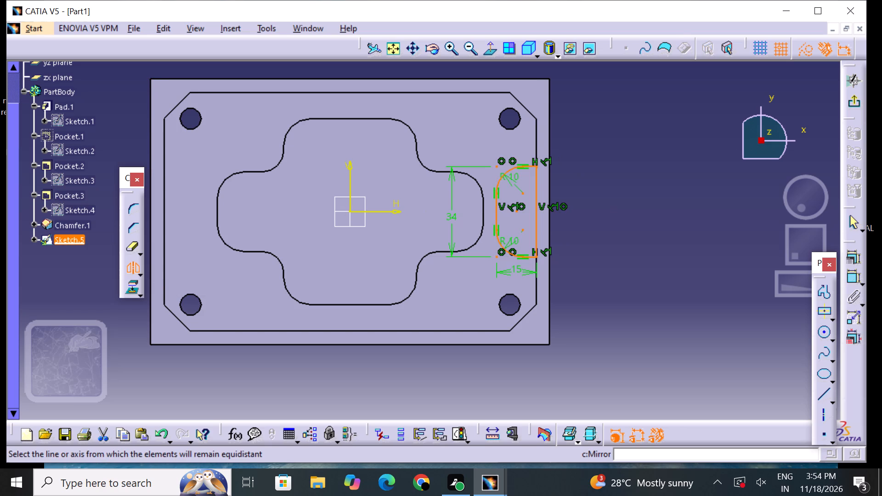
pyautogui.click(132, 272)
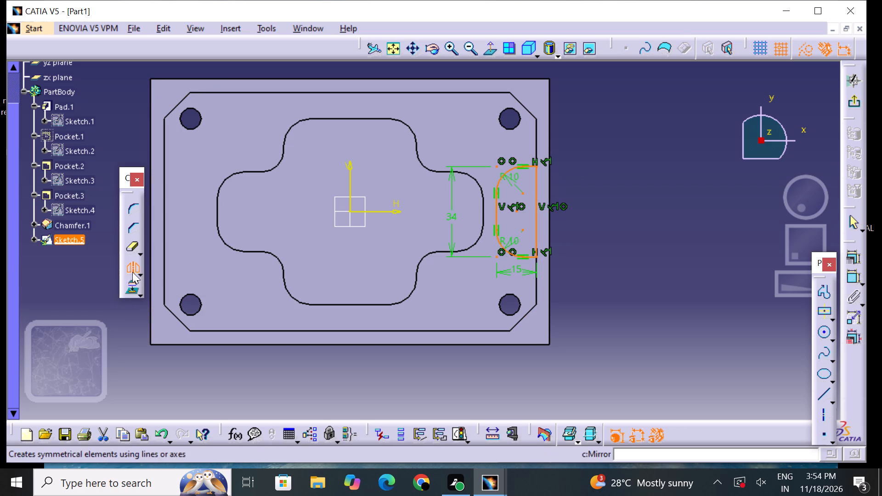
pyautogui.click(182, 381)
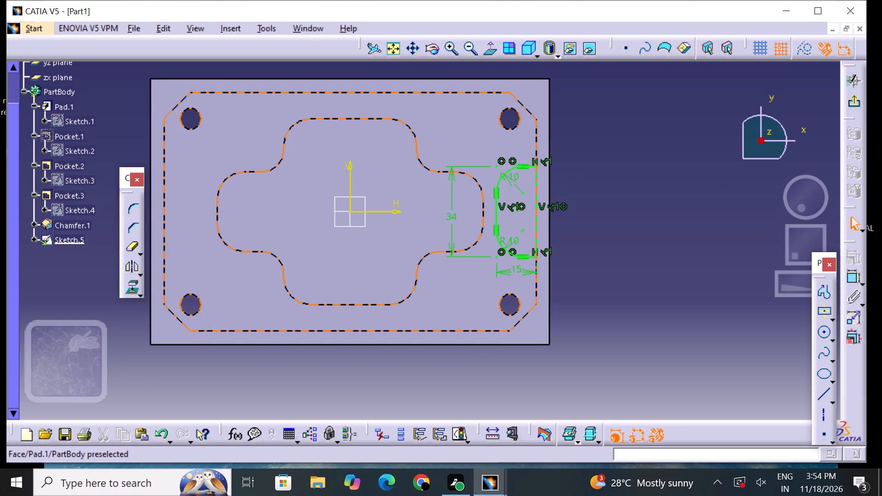
# Constrain the rounded profile's upper and lower horizontal sides symmetric about the sketch's horizontal axis.
pyautogui.click(853, 280)
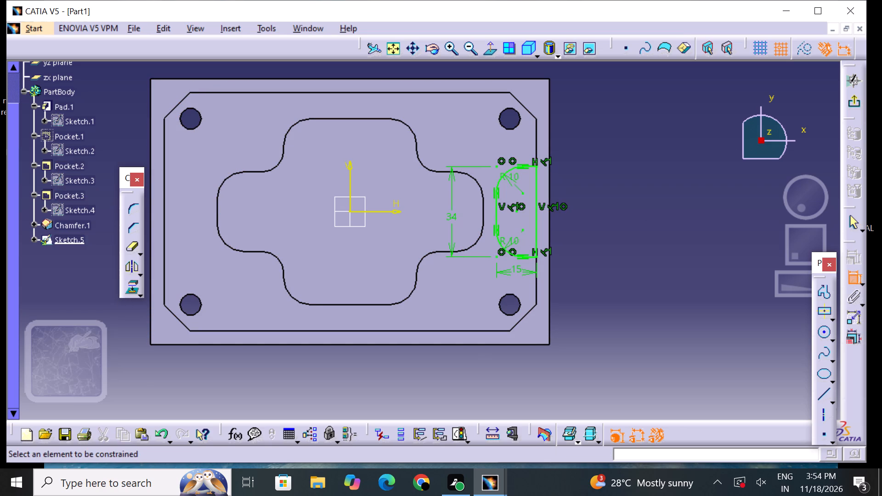
pyautogui.click(532, 165)
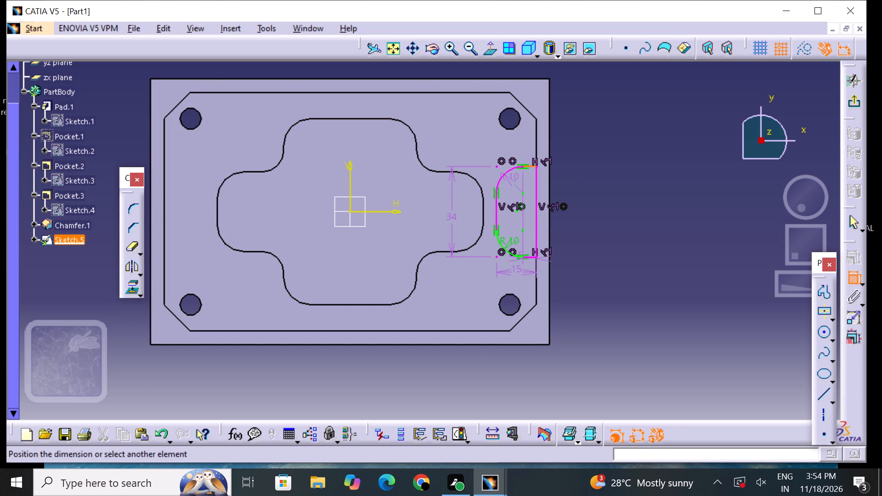
pyautogui.click(533, 257)
pyautogui.rightClick(518, 224)
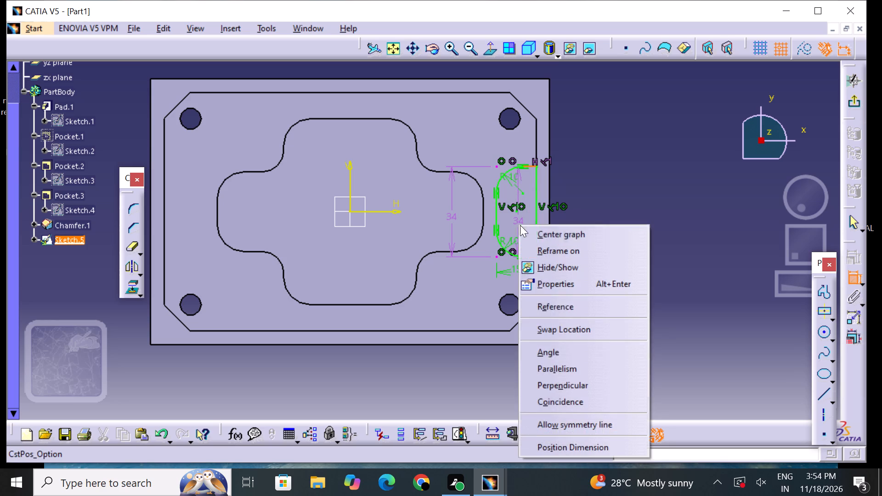
pyautogui.click(577, 427)
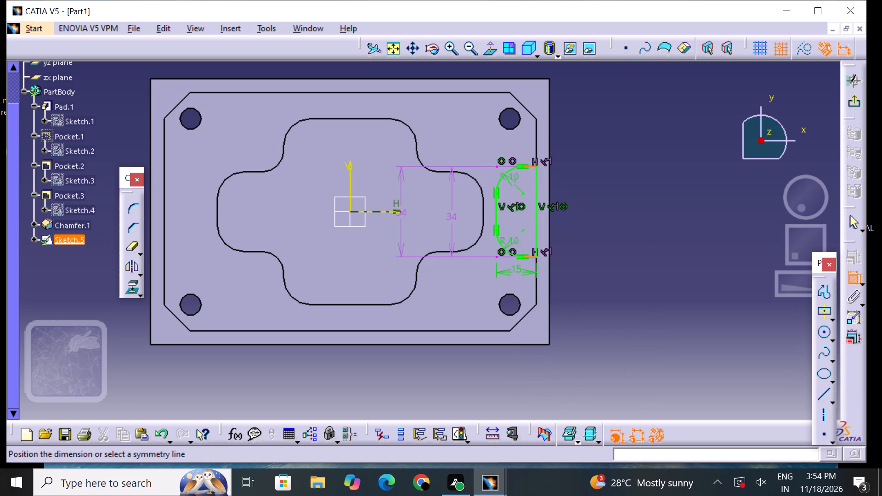
pyautogui.click(390, 214)
pyautogui.click(596, 243)
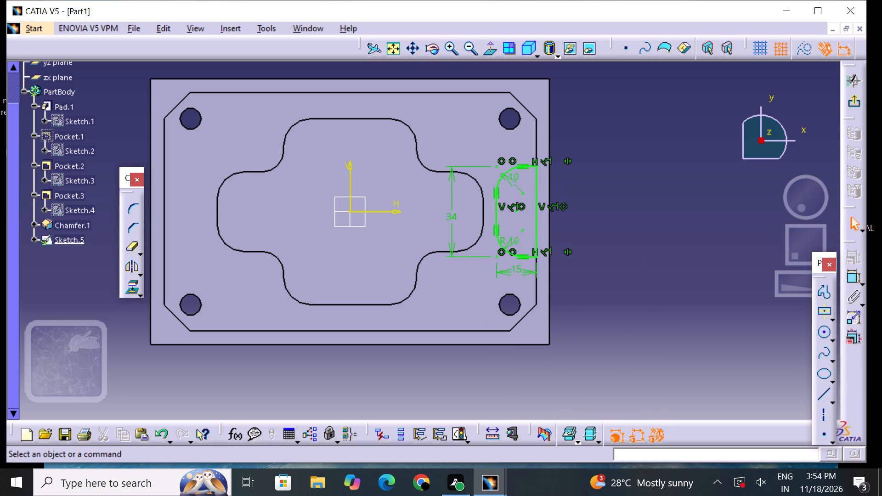
# Mirror the whole rounded side profile about the sketch's vertical axis onto the opposite side of the plate.
pyautogui.moveTo(568, 144); pyautogui.dragTo(571, 143)
pyautogui.moveTo(571, 143); pyautogui.dragTo(491, 283)
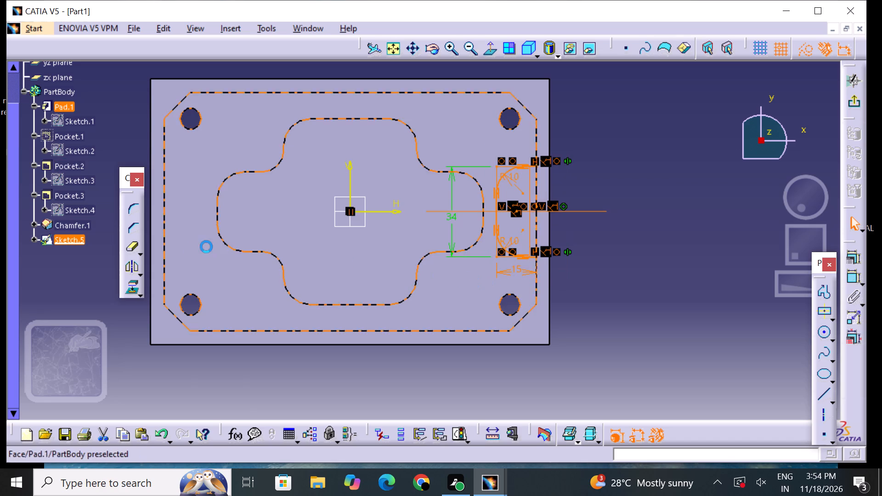
pyautogui.click(134, 268)
pyautogui.click(349, 185)
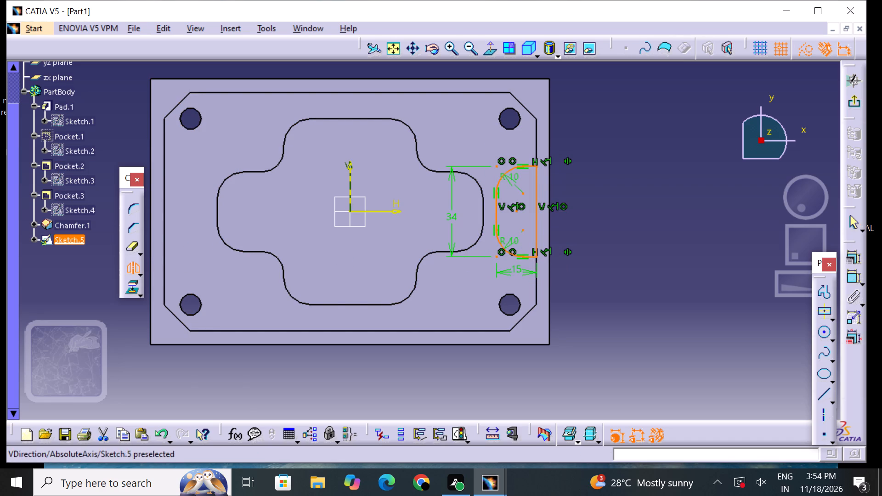
pyautogui.click(592, 323)
# Exit the sketch and cut both rounded side profiles into the raised block as a 10 mm deep pocket.
pyautogui.moveTo(595, 317); pyautogui.dragTo(641, 292, button='middle')
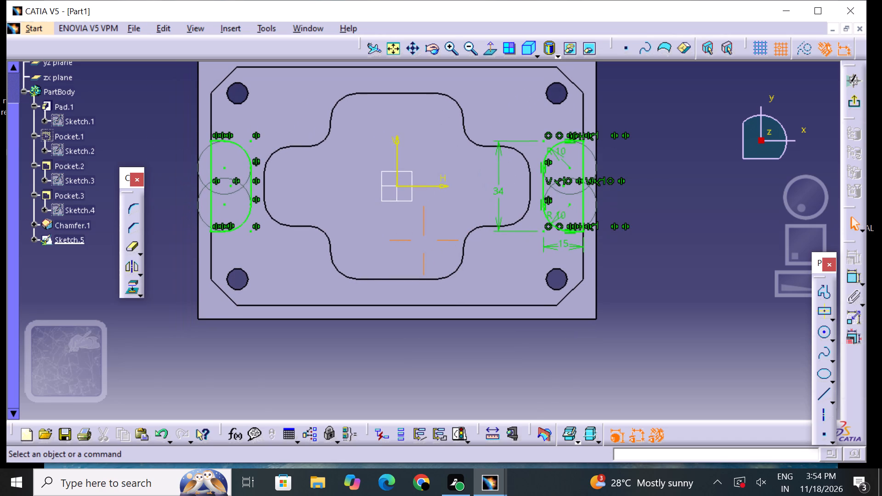
pyautogui.click(859, 105)
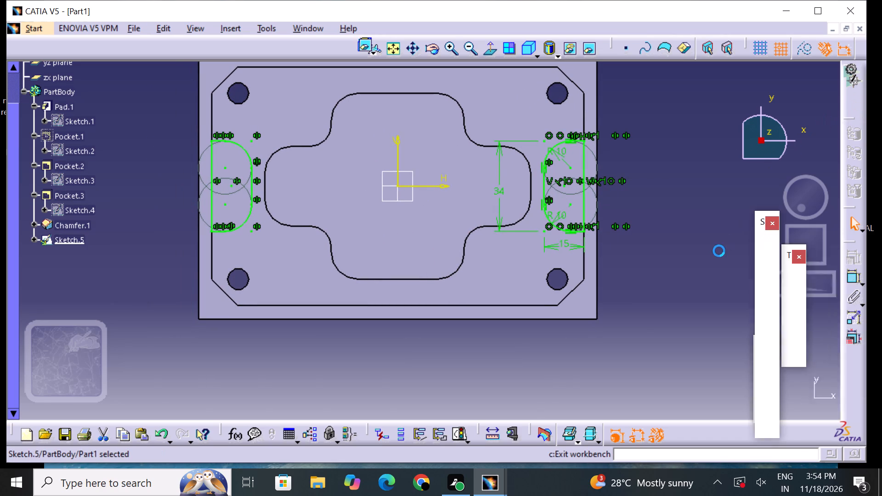
pyautogui.click(771, 276)
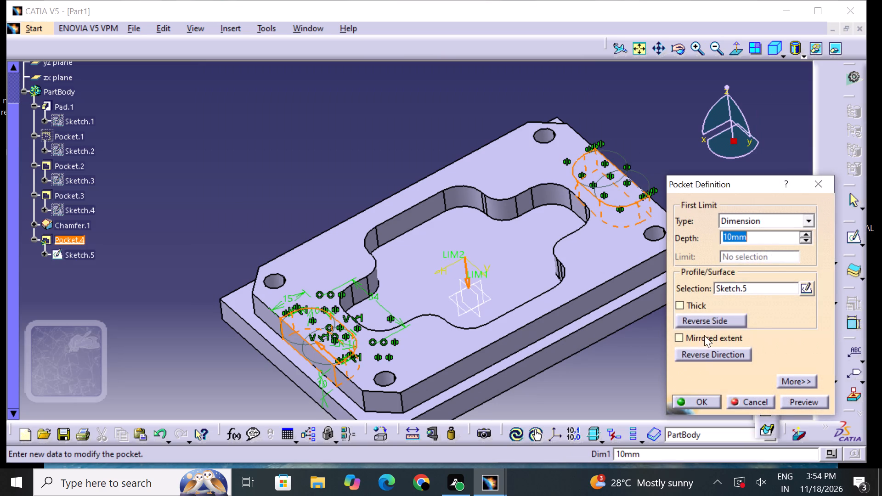
pyautogui.click(701, 406)
pyautogui.click(666, 398)
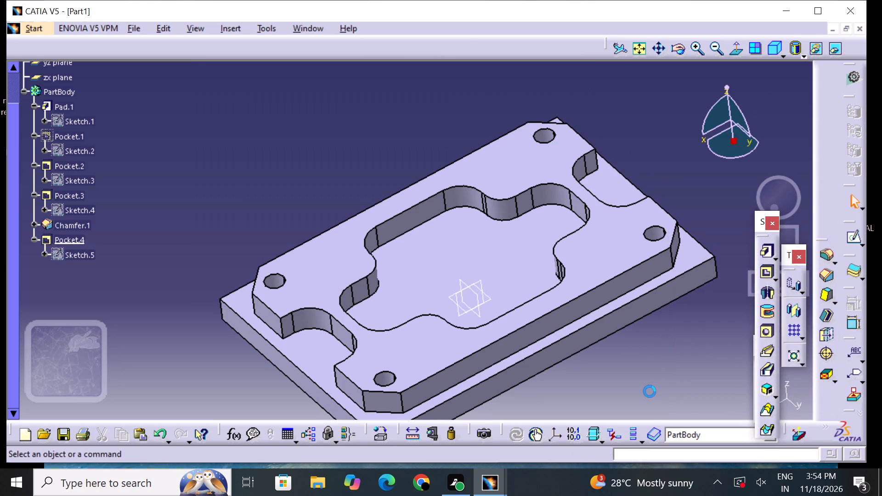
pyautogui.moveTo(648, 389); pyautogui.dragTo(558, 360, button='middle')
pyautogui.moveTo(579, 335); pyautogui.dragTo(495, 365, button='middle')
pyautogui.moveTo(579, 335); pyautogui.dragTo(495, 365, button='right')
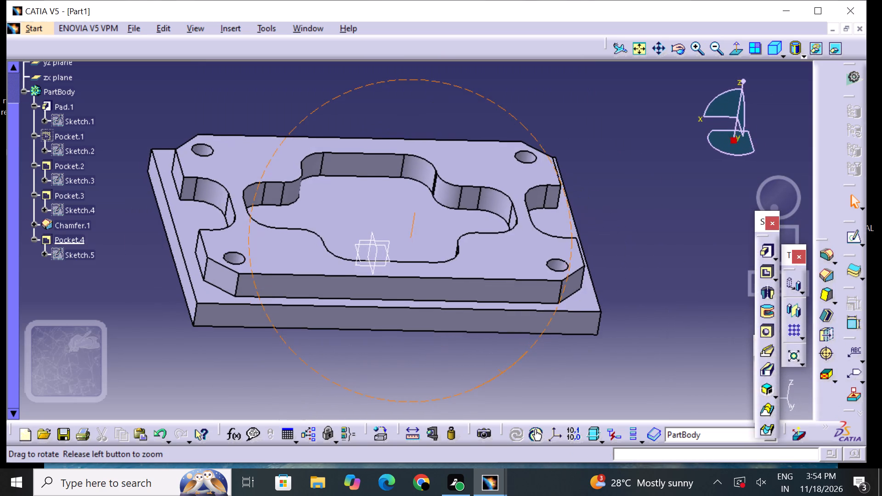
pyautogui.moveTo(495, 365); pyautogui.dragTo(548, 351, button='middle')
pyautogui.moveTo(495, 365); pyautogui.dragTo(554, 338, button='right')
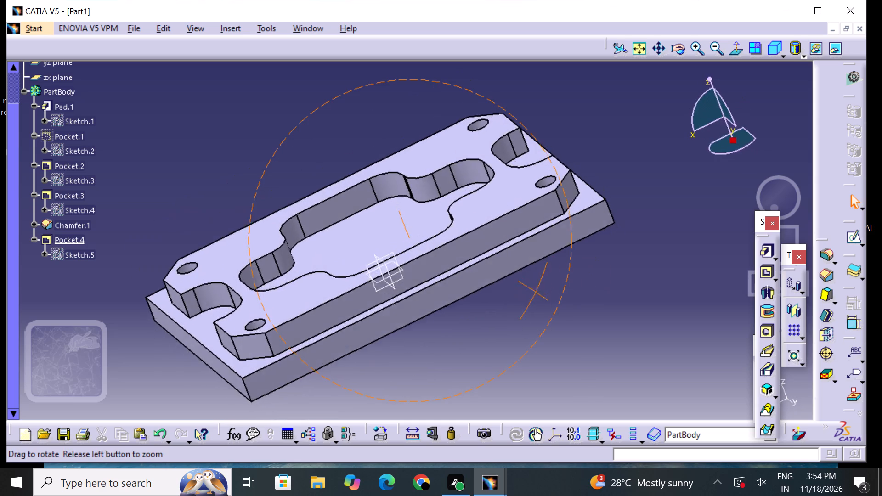
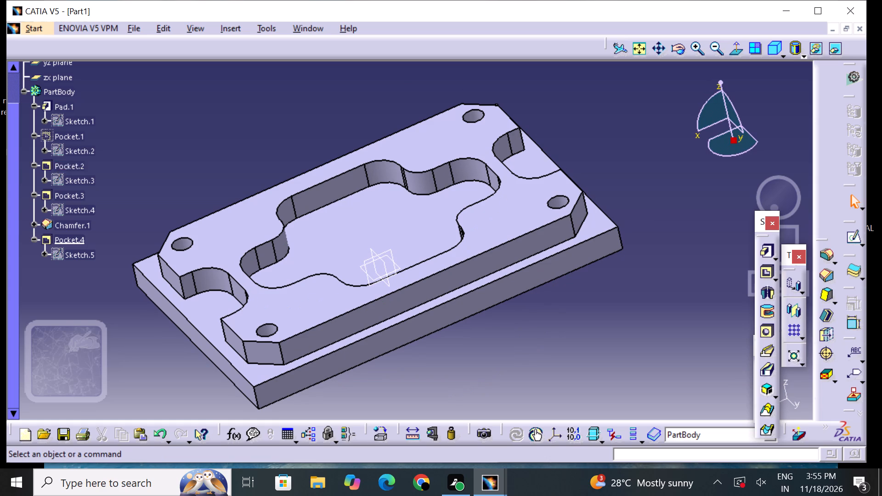
# Rename the PartBody as STOCK PART in its feature properties.
pyautogui.scroll(2, 119, 160)
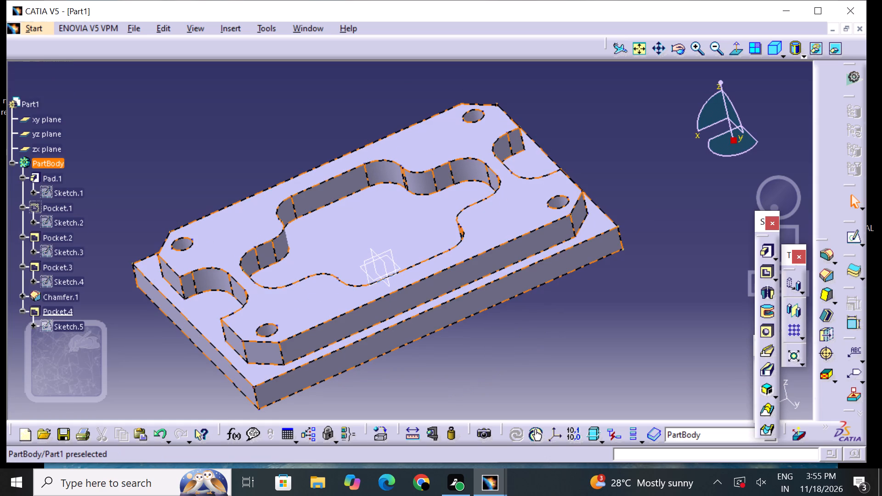
pyautogui.click(38, 161)
pyautogui.rightClick(38, 161)
pyautogui.click(82, 220)
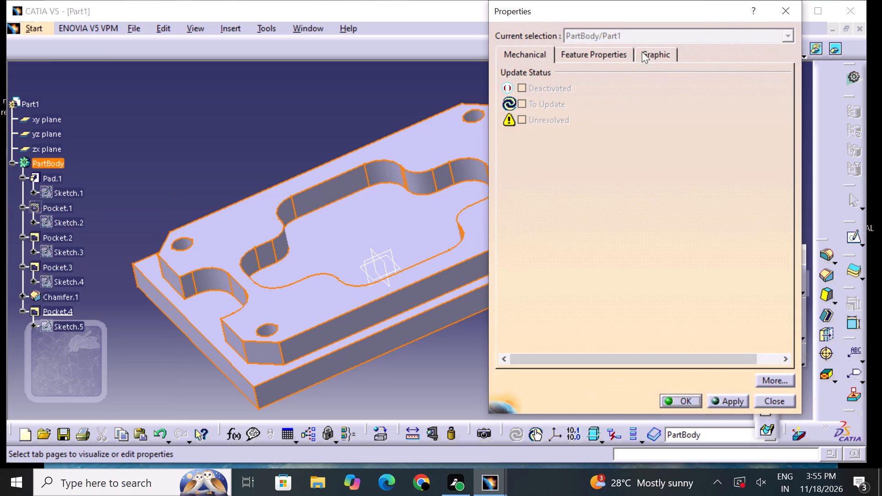
pyautogui.click(651, 50)
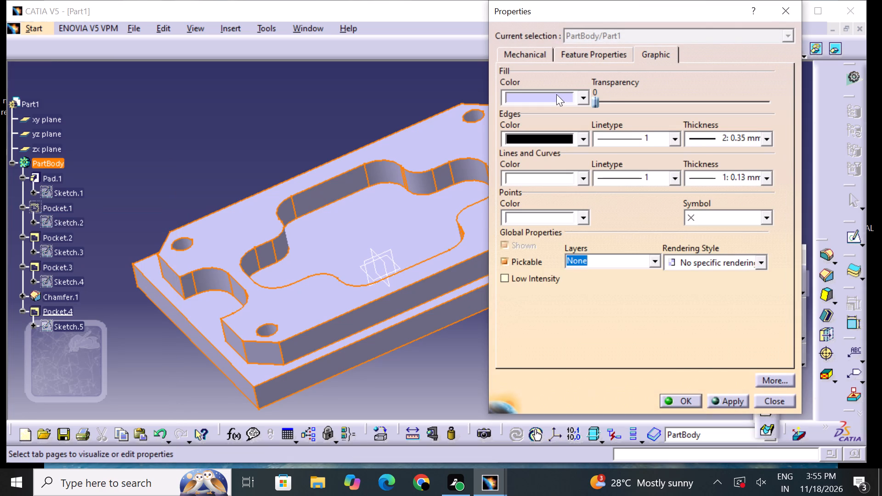
pyautogui.click(602, 52)
pyautogui.click(608, 68)
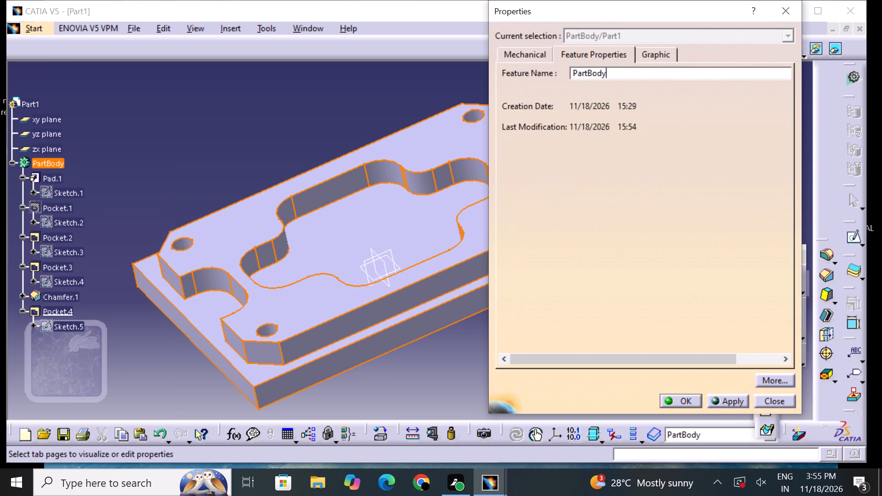
pyautogui.press('BackSpace')
pyautogui.press('BackSpace')
pyautogui.press('BackSpace')
pyautogui.press('BackSpace')
pyautogui.press('BackSpace')
pyautogui.press('BackSpace')
pyautogui.press('BackSpace')
pyautogui.press('BackSpace')
pyautogui.press('BackSpace')
pyautogui.press('BackSpace')
pyautogui.press('BackSpace')
pyautogui.press('BackSpace')
pyautogui.press('BackSpace')
pyautogui.write('STOCK')
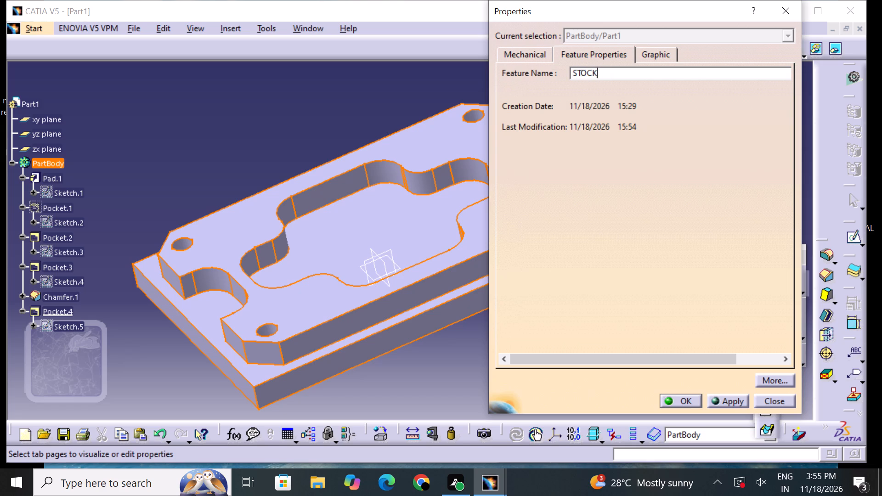
pyautogui.press('space')
pyautogui.press('p')
pyautogui.write('ART')
pyautogui.press('space')
pyautogui.click(692, 402)
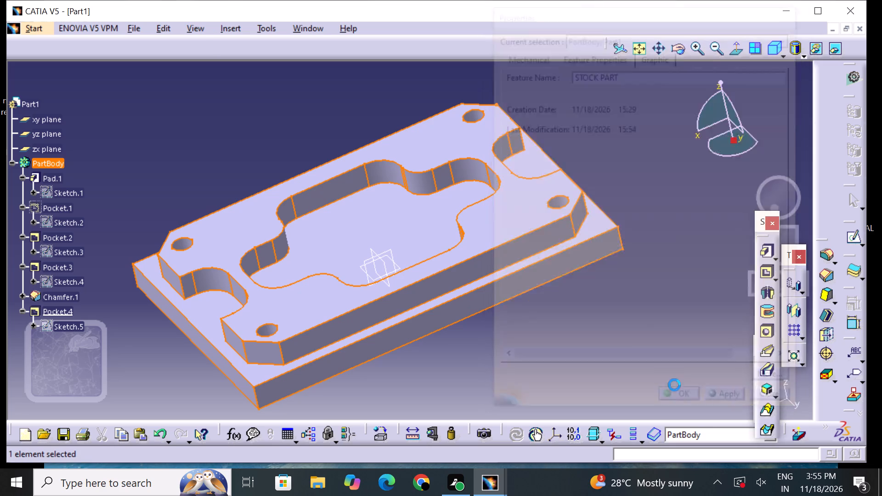
pyautogui.click(614, 358)
# Open a new sketch on the plate's flat bottom face, opposite the raised block.
pyautogui.scroll(-3, 300, 193)
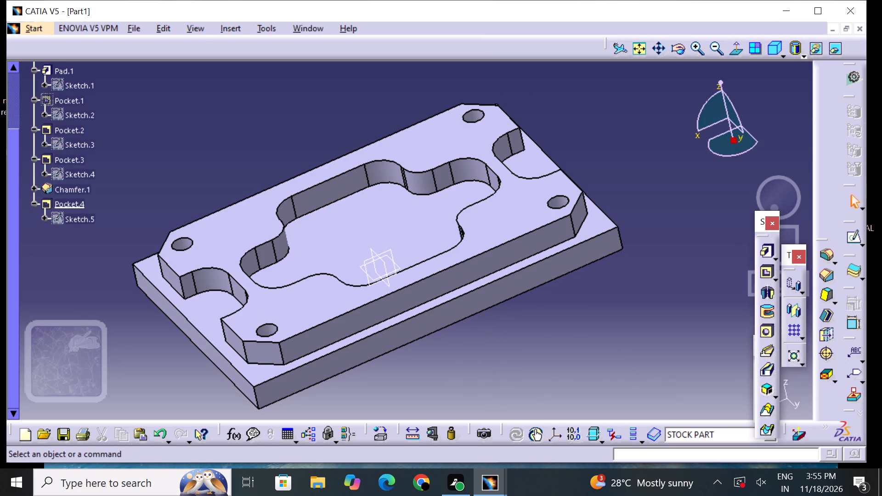
pyautogui.moveTo(449, 333); pyautogui.dragTo(328, 148, button='middle')
pyautogui.moveTo(449, 333); pyautogui.dragTo(299, 134, button='right')
pyautogui.click(440, 241)
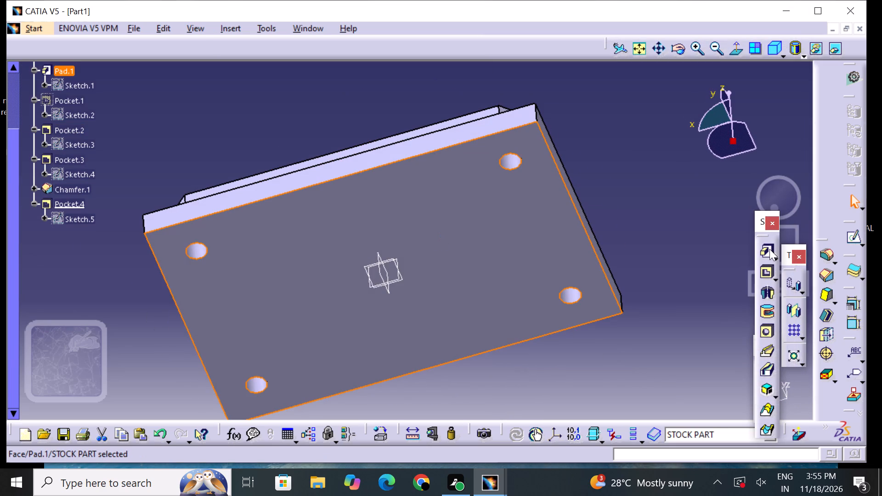
pyautogui.click(850, 234)
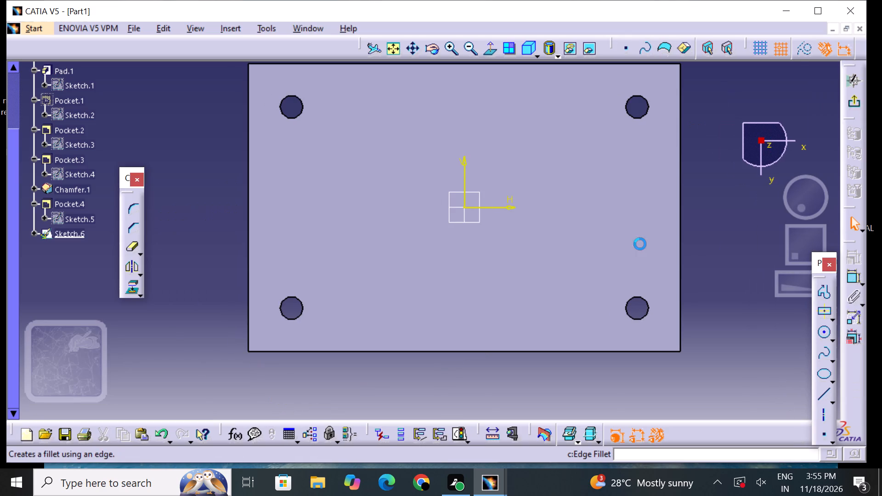
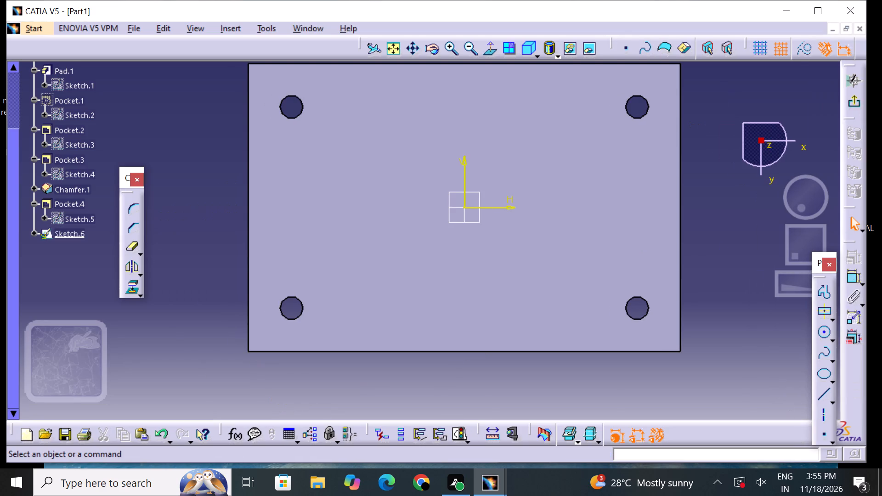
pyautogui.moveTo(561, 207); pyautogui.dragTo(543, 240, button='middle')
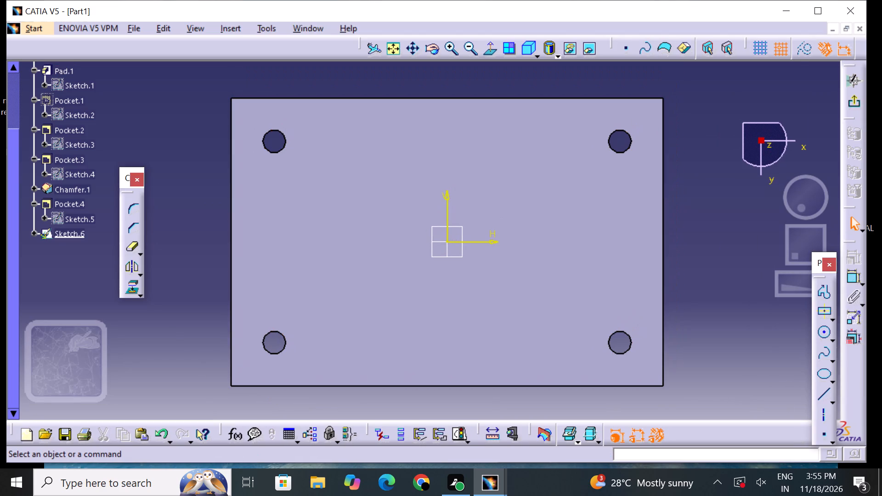
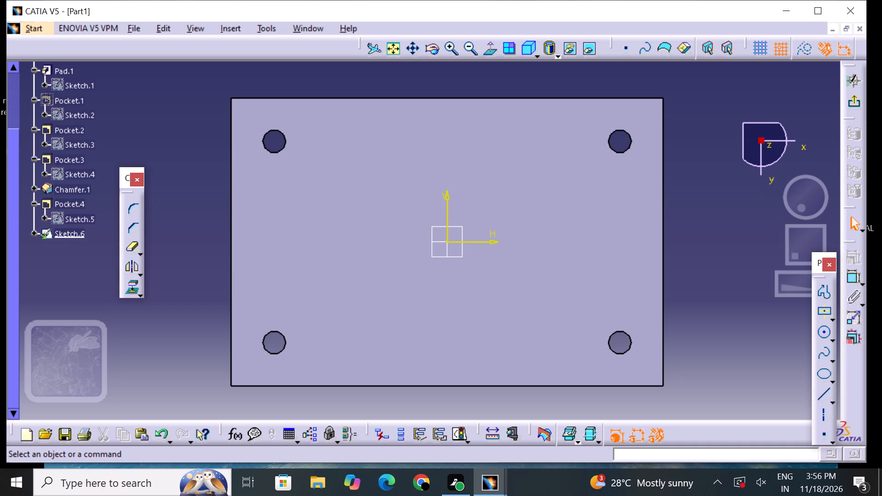
# Project the edges of the plate's underside face, including its four corner holes, into the current sketch.
pyautogui.click(568, 281)
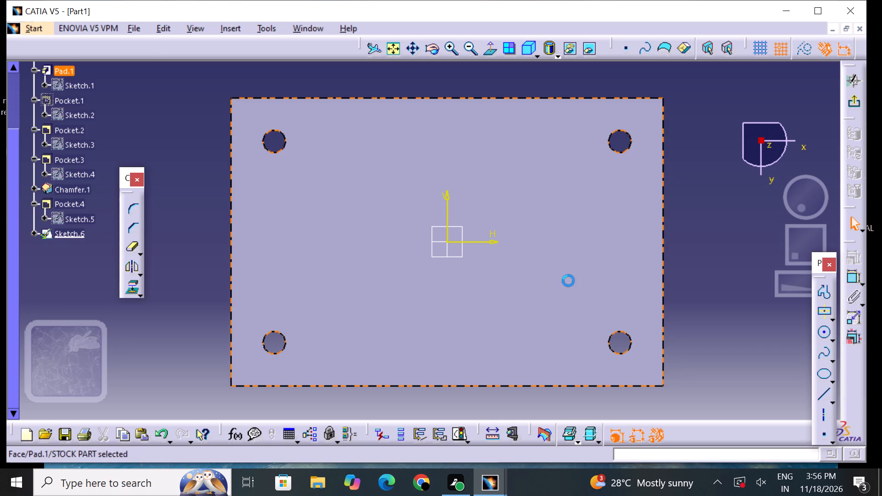
pyautogui.click(130, 293)
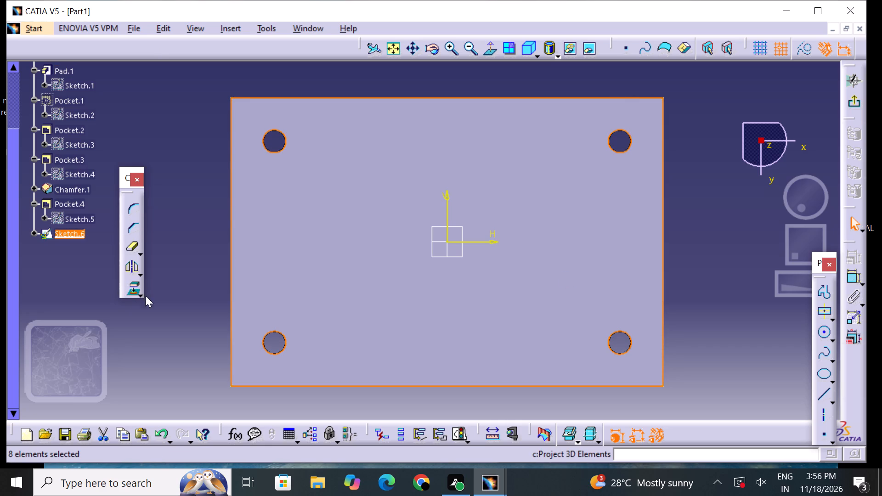
pyautogui.click(320, 271)
pyautogui.click(170, 326)
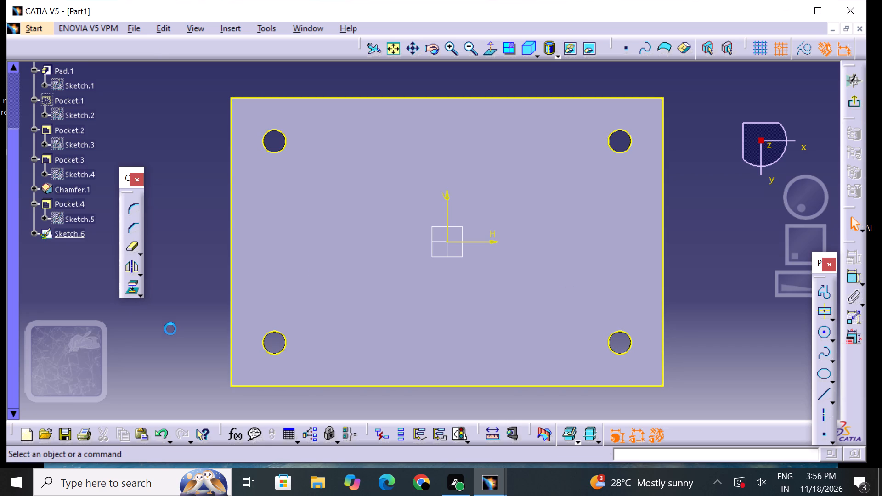
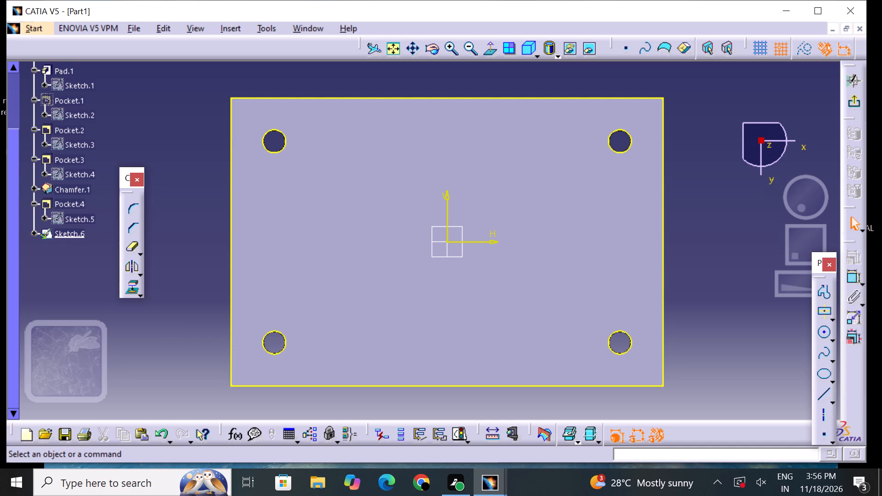
# Delete the four projected corner-hole circles from the underside sketch, leaving only the projected rectangular plate outline.
pyautogui.click(624, 334)
pyautogui.rightClick(624, 334)
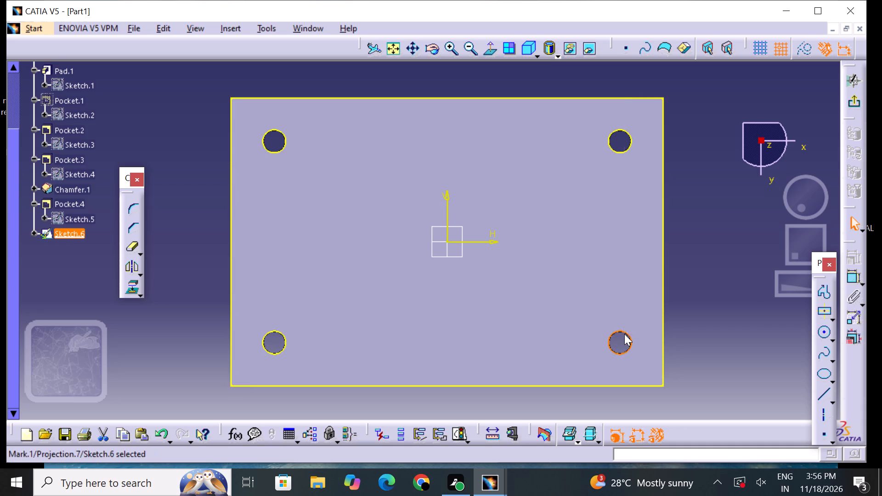
pyautogui.click(646, 301)
pyautogui.click(614, 225)
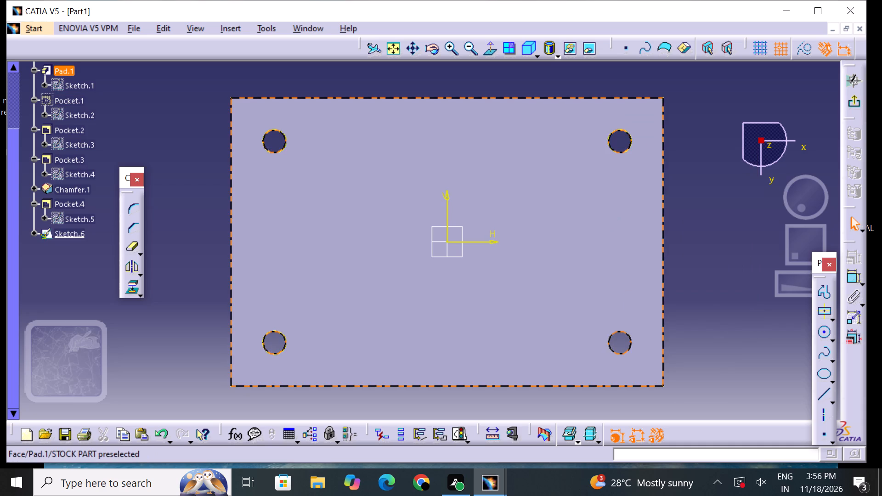
pyautogui.click(750, 272)
pyautogui.click(622, 150)
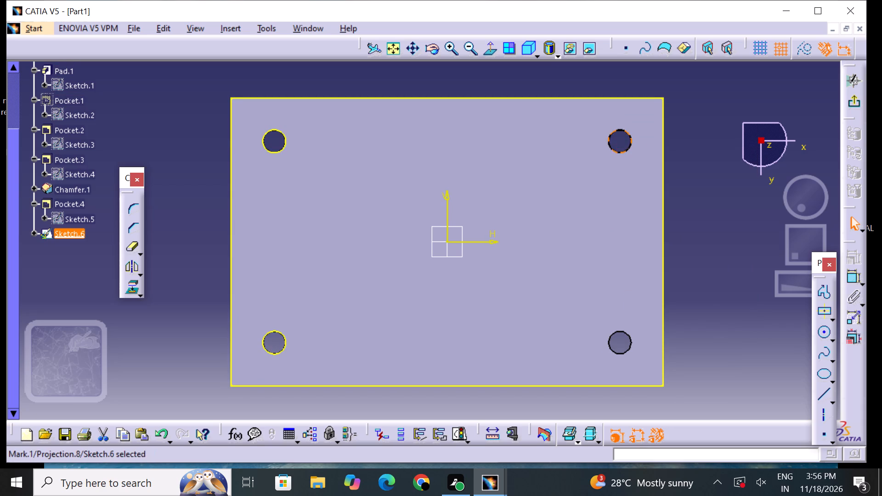
pyautogui.rightClick(622, 150)
pyautogui.click(678, 341)
pyautogui.click(723, 295)
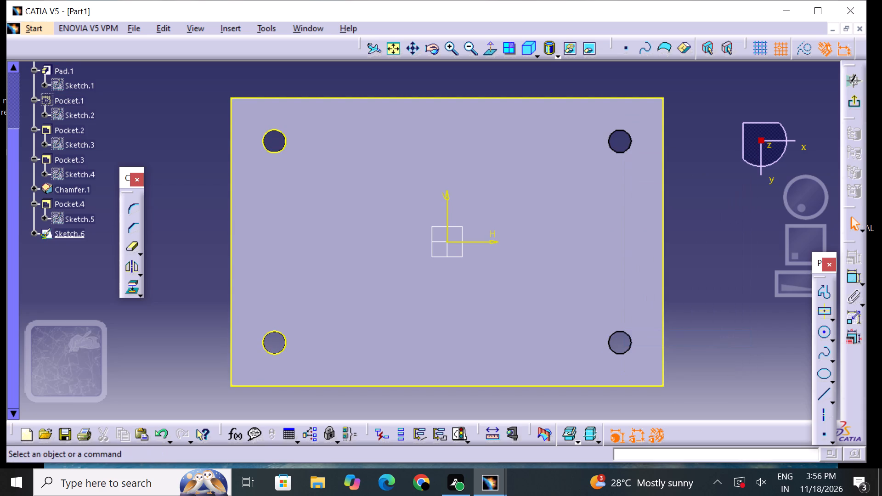
pyautogui.click(286, 148)
pyautogui.rightClick(286, 148)
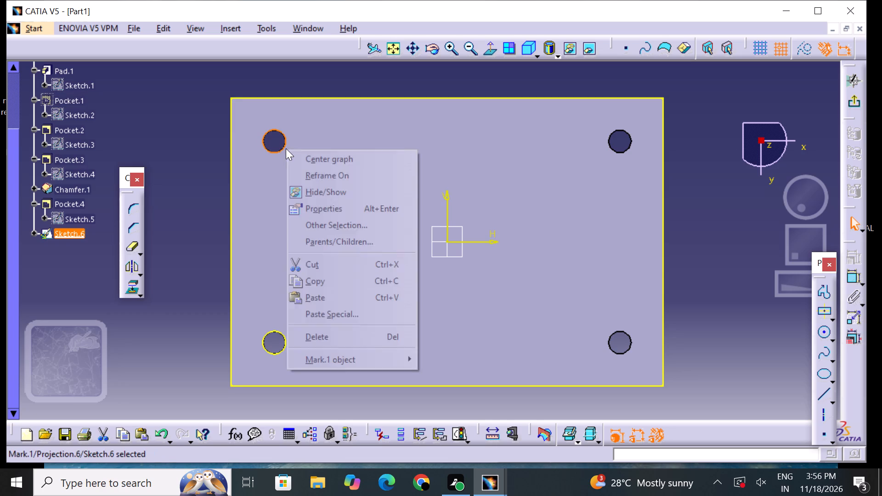
pyautogui.click(344, 335)
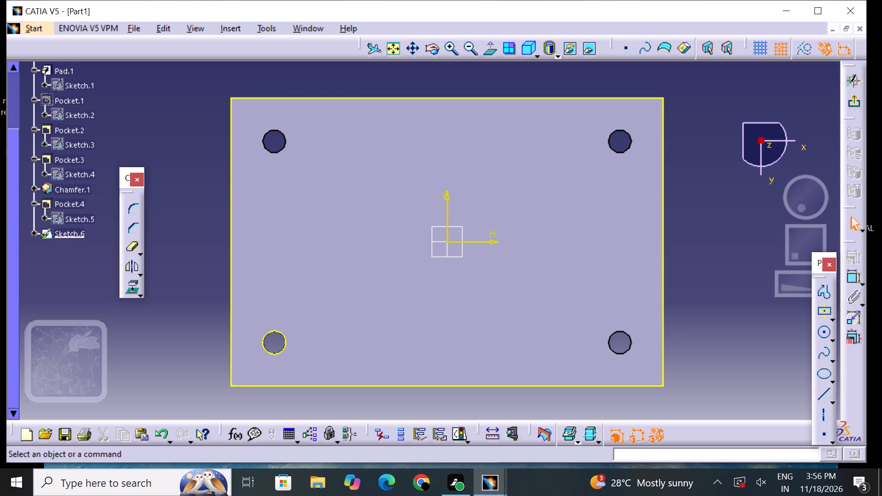
pyautogui.click(179, 331)
pyautogui.click(285, 335)
pyautogui.rightClick(285, 335)
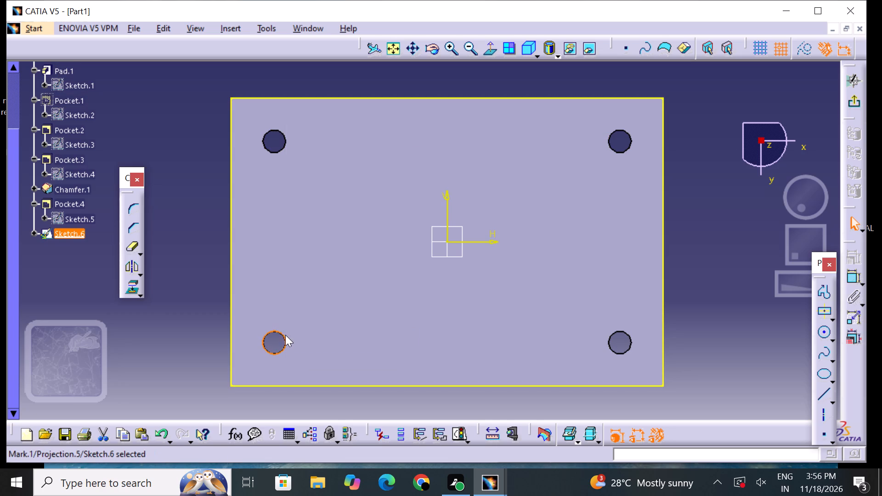
pyautogui.click(305, 303)
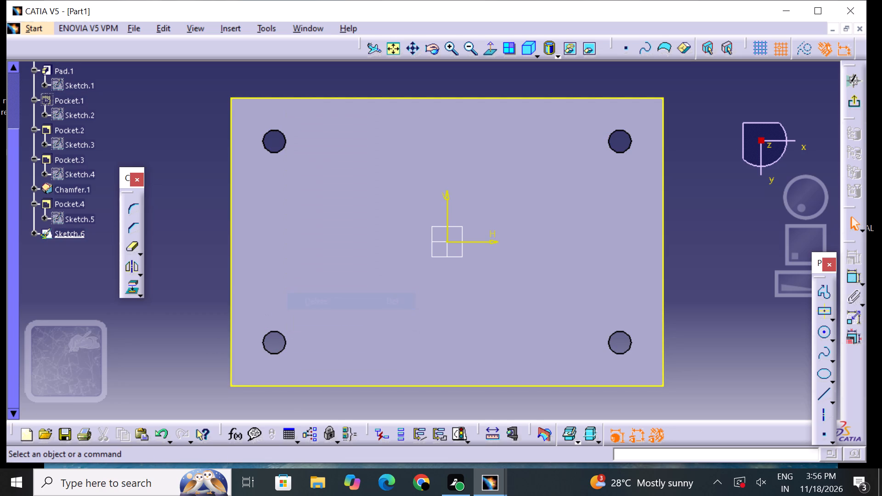
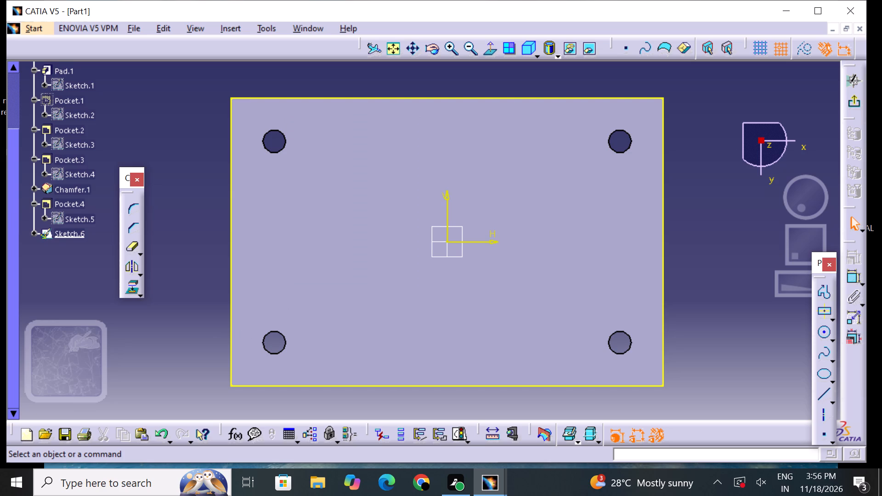
# Exit the underside outline sketch and return to the 3D part.
pyautogui.click(848, 101)
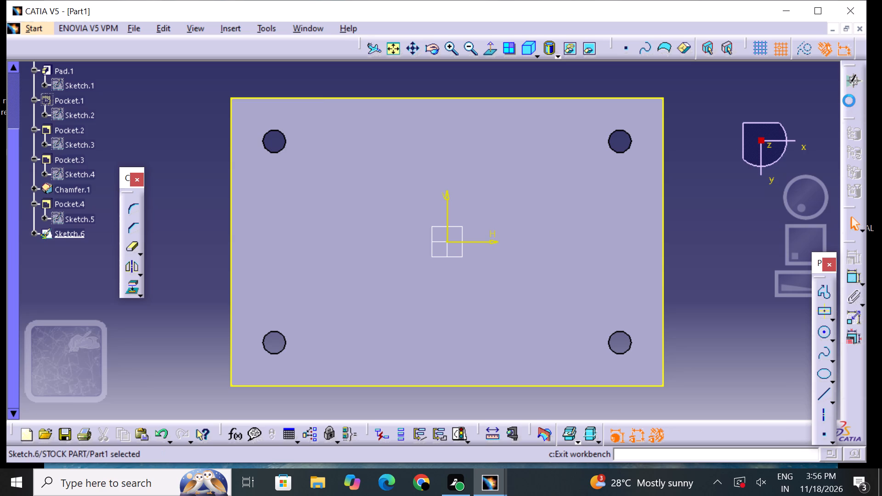
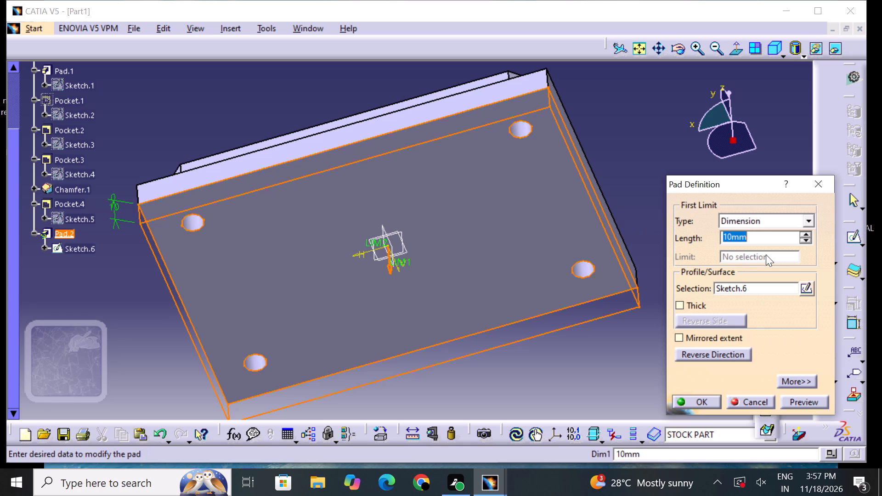
# Reverse the extrusion direction of the pad built on the underside outline sketch.
pyautogui.click(723, 356)
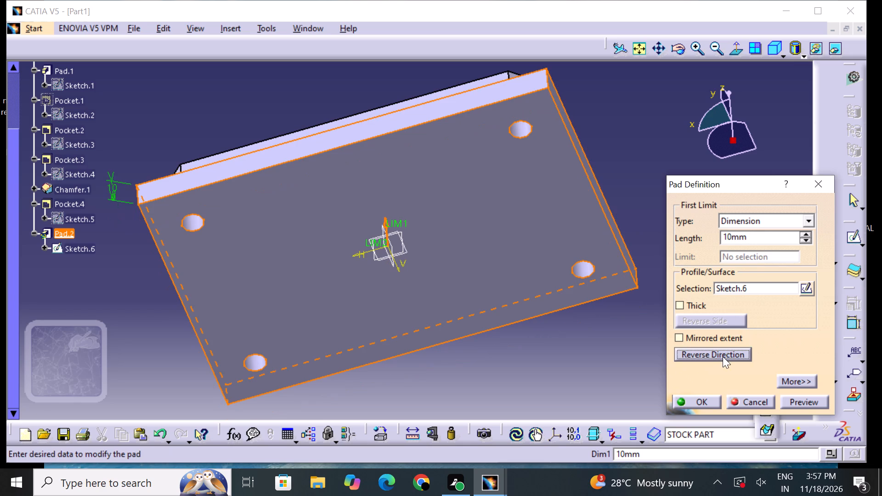
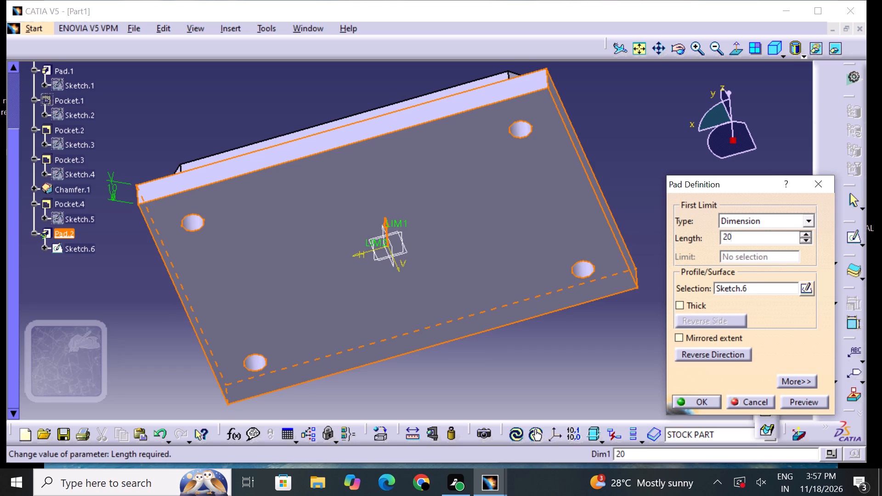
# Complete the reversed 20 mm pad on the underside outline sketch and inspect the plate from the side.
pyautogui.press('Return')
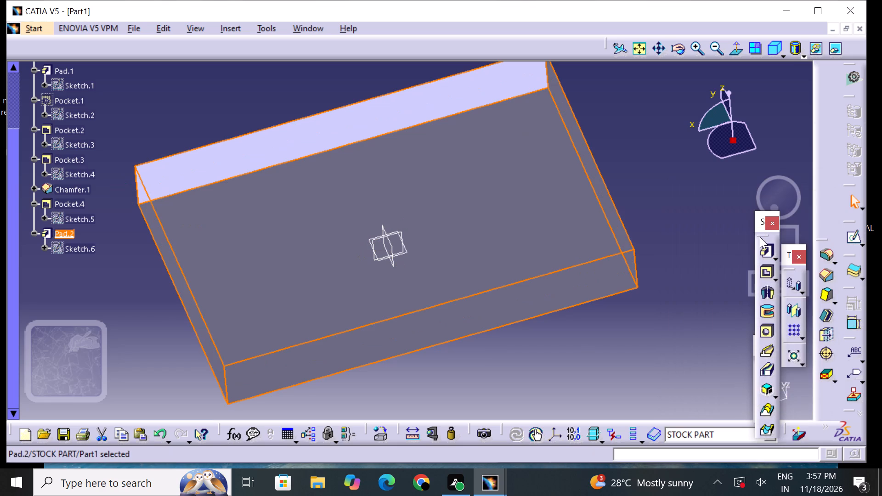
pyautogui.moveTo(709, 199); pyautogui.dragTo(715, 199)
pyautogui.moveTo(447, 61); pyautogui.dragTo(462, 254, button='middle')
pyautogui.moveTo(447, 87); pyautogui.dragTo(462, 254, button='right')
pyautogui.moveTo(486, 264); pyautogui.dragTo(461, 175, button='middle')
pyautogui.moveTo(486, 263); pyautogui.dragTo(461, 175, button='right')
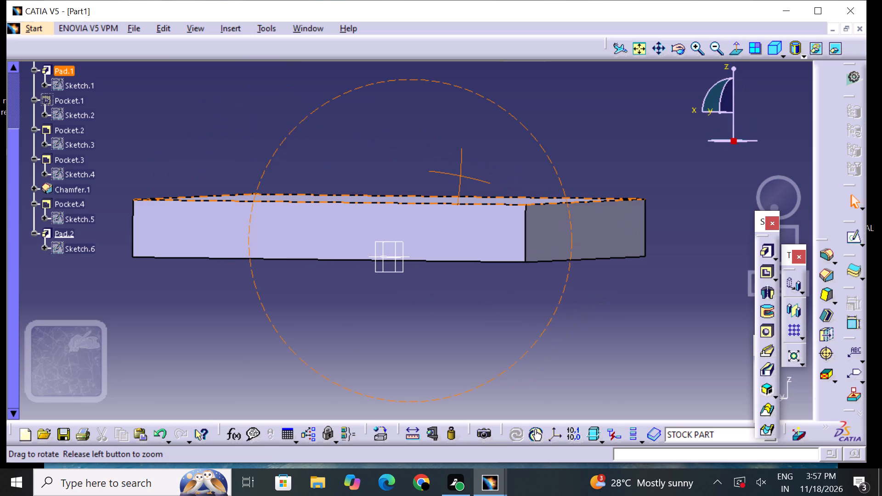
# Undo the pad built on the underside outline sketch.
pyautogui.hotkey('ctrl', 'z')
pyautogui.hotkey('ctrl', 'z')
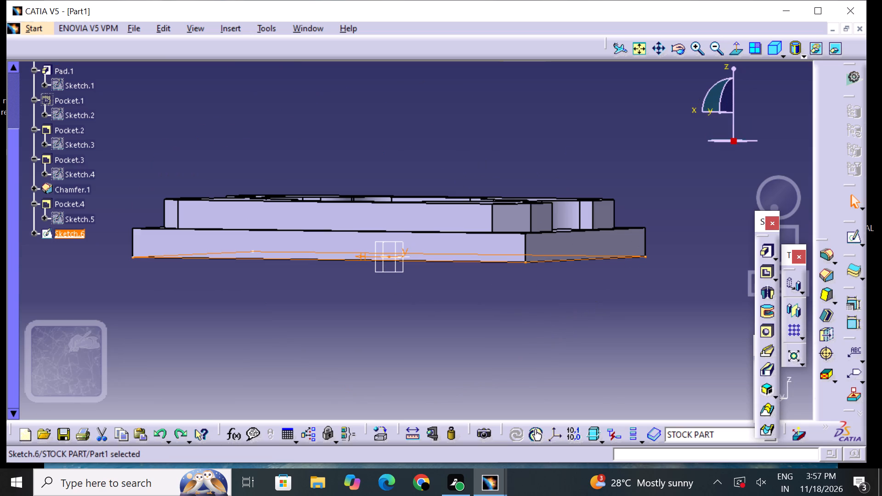
# Start a new pad on the underside outline sketch with mirrored extent and reversed direction.
pyautogui.click(765, 252)
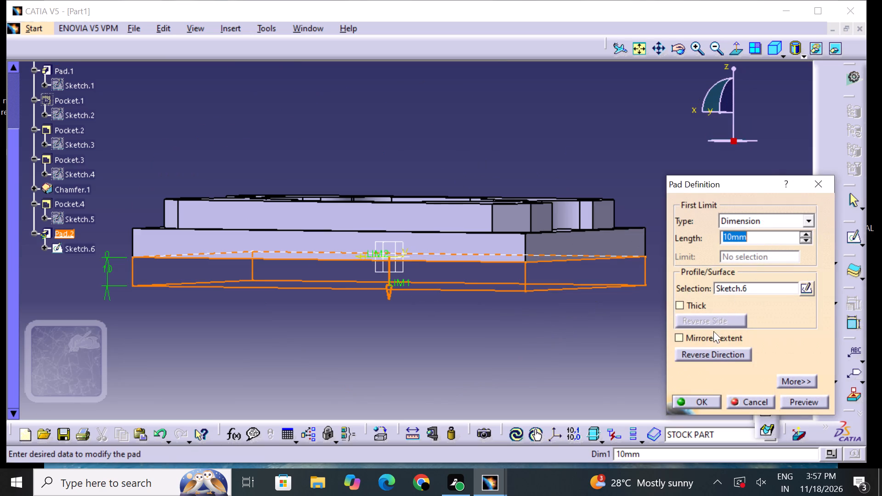
pyautogui.click(709, 335)
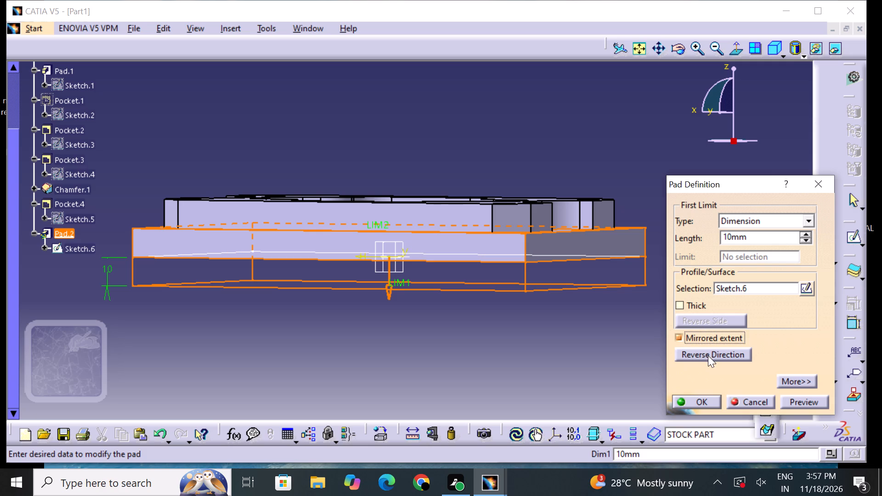
pyautogui.click(708, 355)
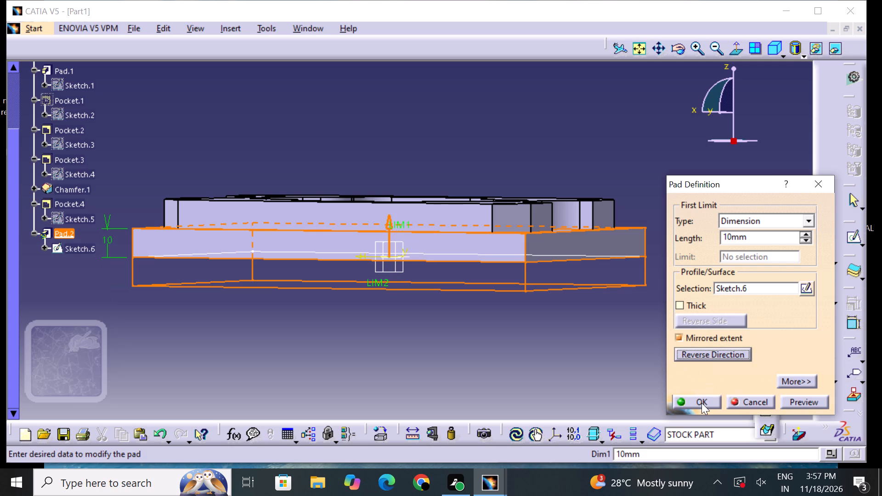
# Set the mirrored pad's length to 20 mm and preview it.
pyautogui.press('BackSpace')
pyautogui.click(763, 236)
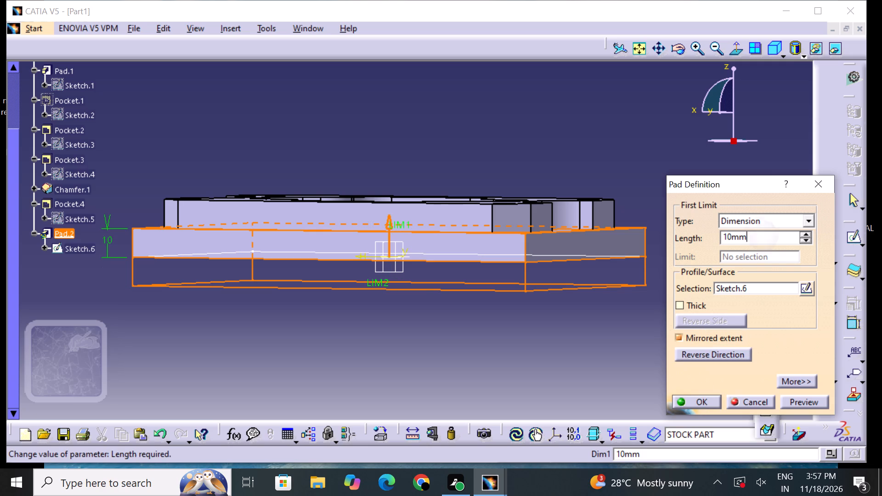
pyautogui.press('BackSpace')
pyautogui.press('BackSpace')
pyautogui.press('BackSpace')
pyautogui.press('BackSpace')
pyautogui.press('BackSpace')
pyautogui.press('BackSpace')
pyautogui.press('BackSpace')
pyautogui.press('BackSpace')
pyautogui.press('BackSpace')
pyautogui.press('BackSpace')
pyautogui.press('BackSpace')
pyautogui.press('BackSpace')
pyautogui.write('20')
pyautogui.click(804, 401)
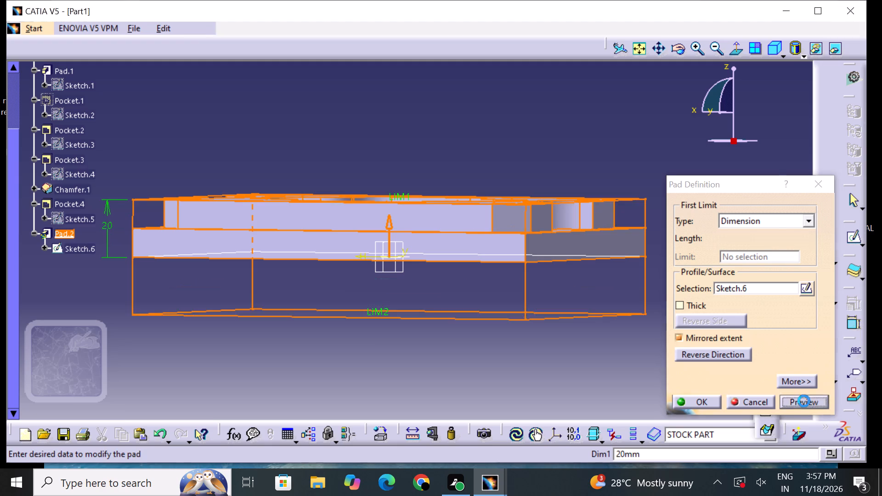
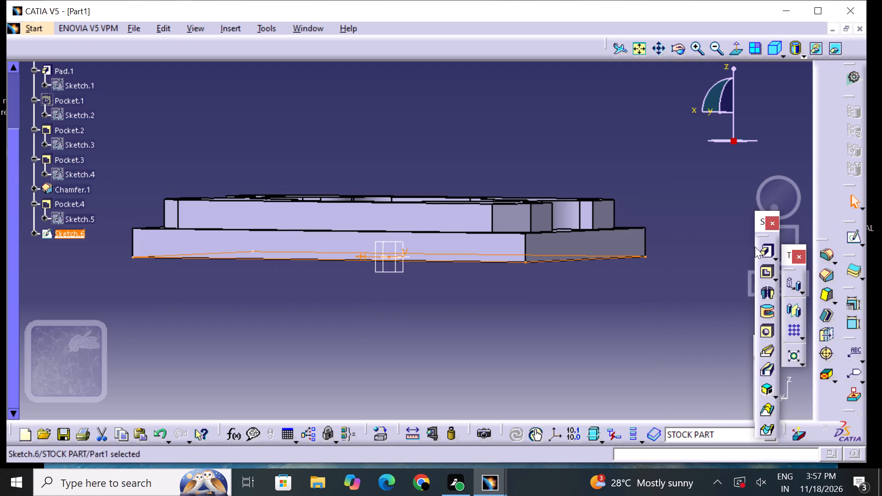
# Pad the underside outline sketch 20 mm with mirrored extent and reversed direction, and inspect the resulting block.
pyautogui.click(768, 247)
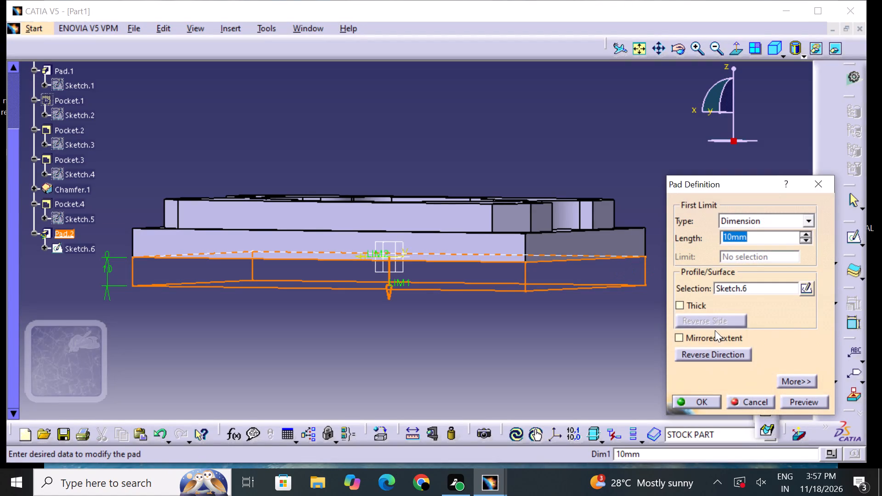
pyautogui.click(707, 339)
pyautogui.click(705, 352)
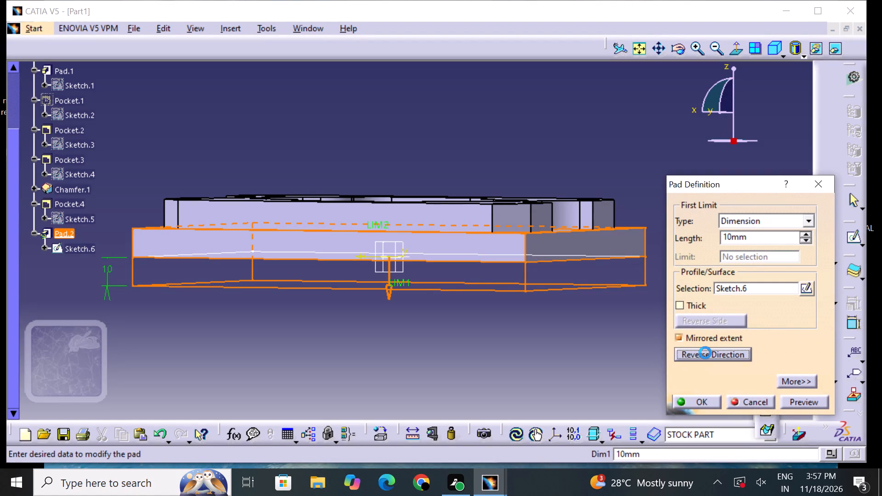
pyautogui.click(749, 234)
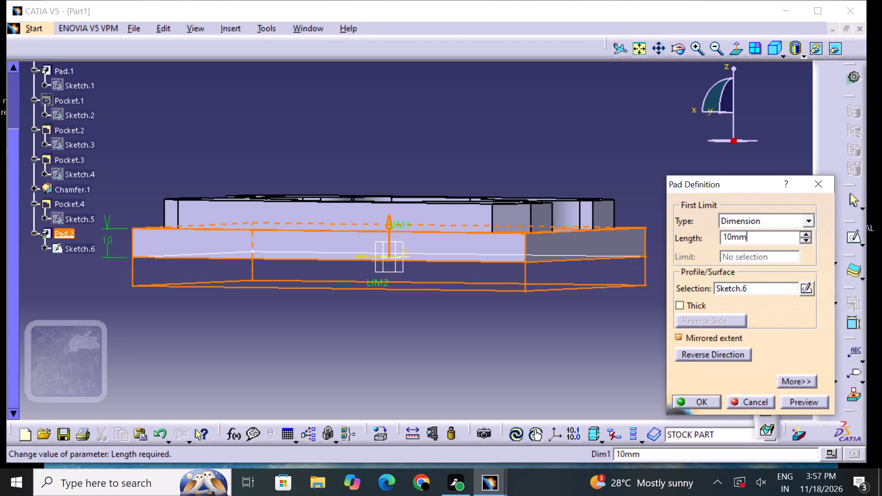
pyautogui.press('BackSpace')
pyautogui.press('BackSpace')
pyautogui.press('BackSpace')
pyautogui.press('BackSpace')
pyautogui.press('BackSpace')
pyautogui.press('BackSpace')
pyautogui.write('20')
pyautogui.press('Return')
pyautogui.click(726, 239)
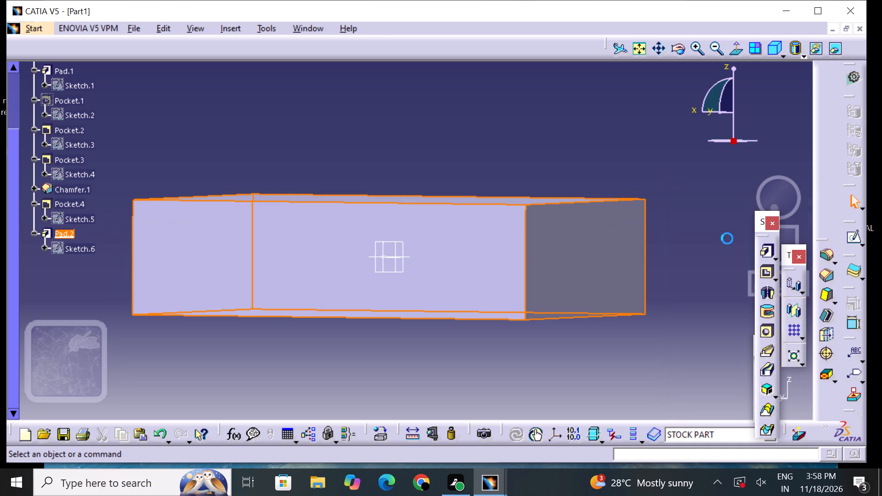
pyautogui.moveTo(427, 73); pyautogui.dragTo(449, 126, button='middle')
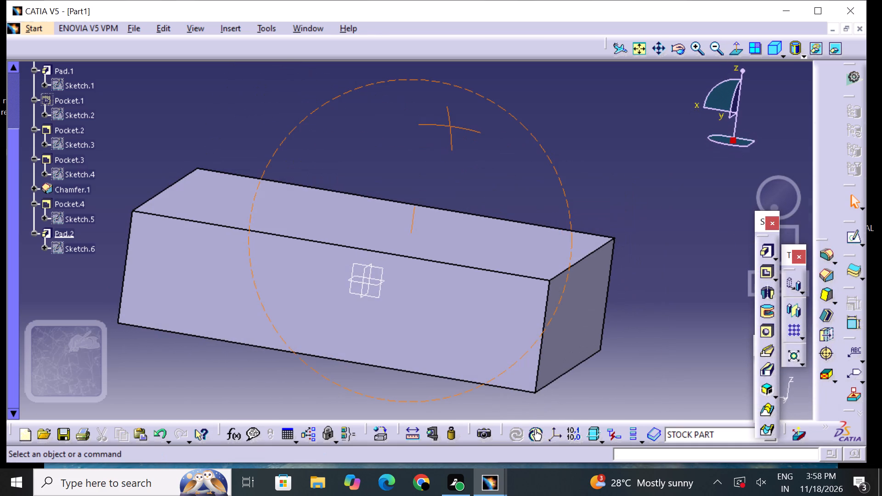
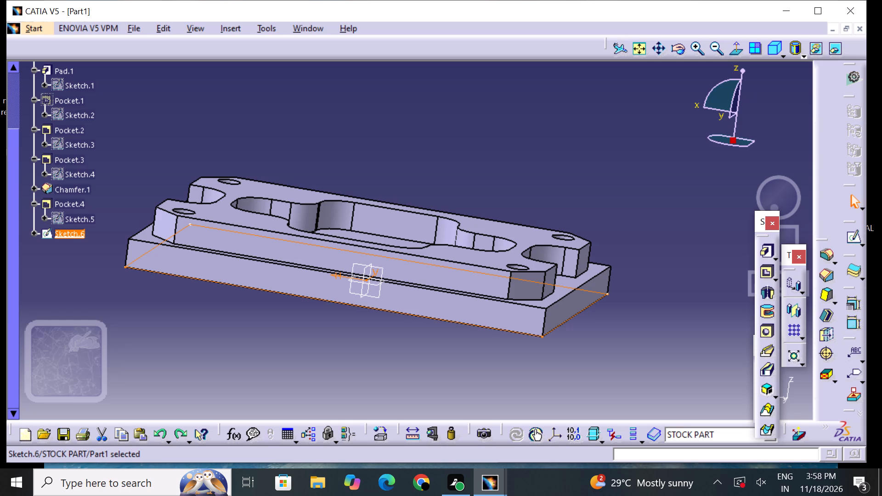
# Pad the outline sketch on the plate's underside to a length of 20 mm with mirrored extent.
pyautogui.moveTo(418, 359); pyautogui.dragTo(487, 148, button='middle')
pyautogui.moveTo(418, 359); pyautogui.dragTo(486, 148, button='right')
pyautogui.click(765, 252)
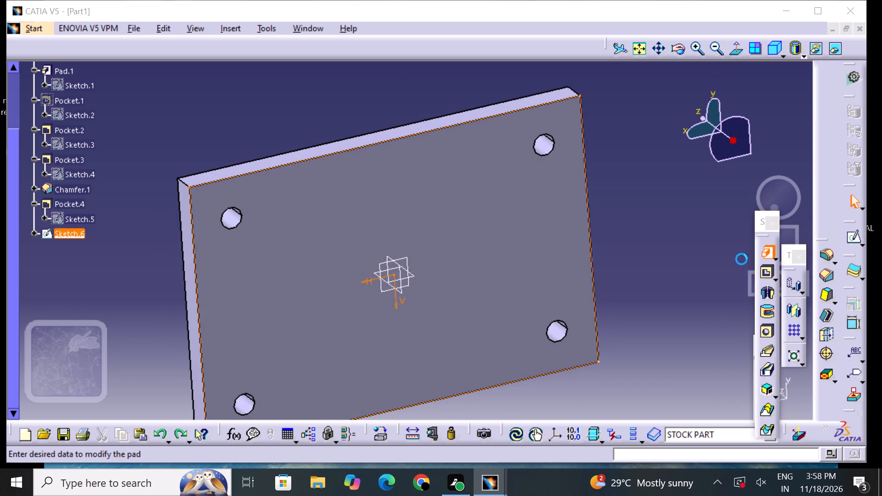
pyautogui.press('BackSpace')
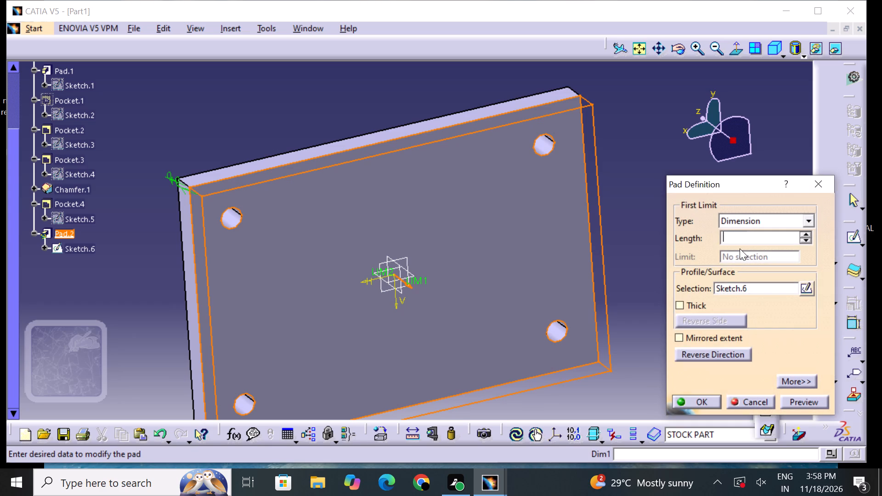
pyautogui.write('20')
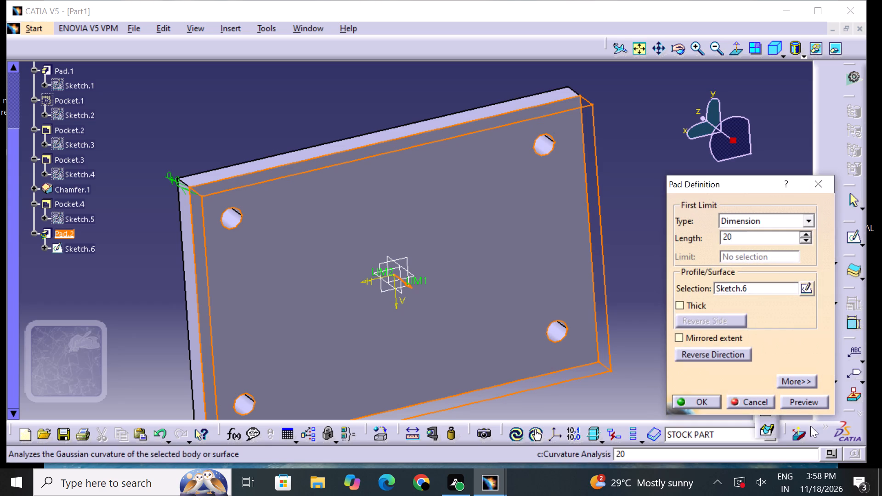
pyautogui.click(808, 402)
pyautogui.click(702, 338)
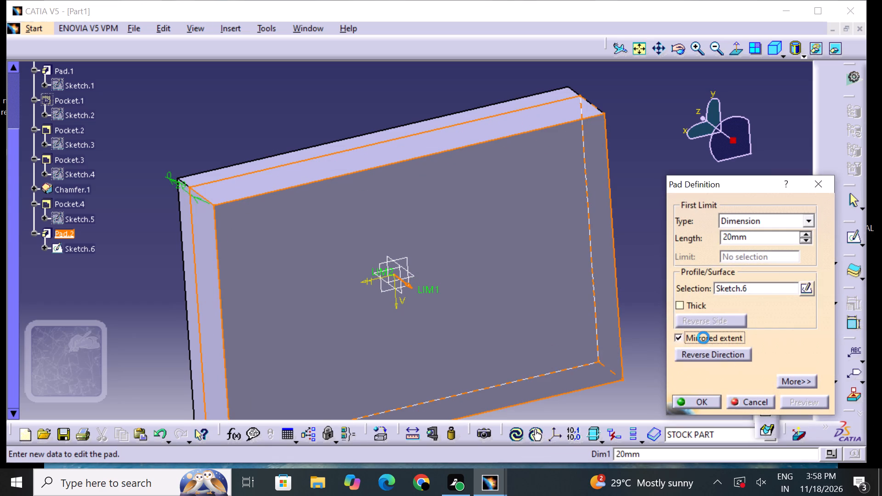
pyautogui.click(707, 403)
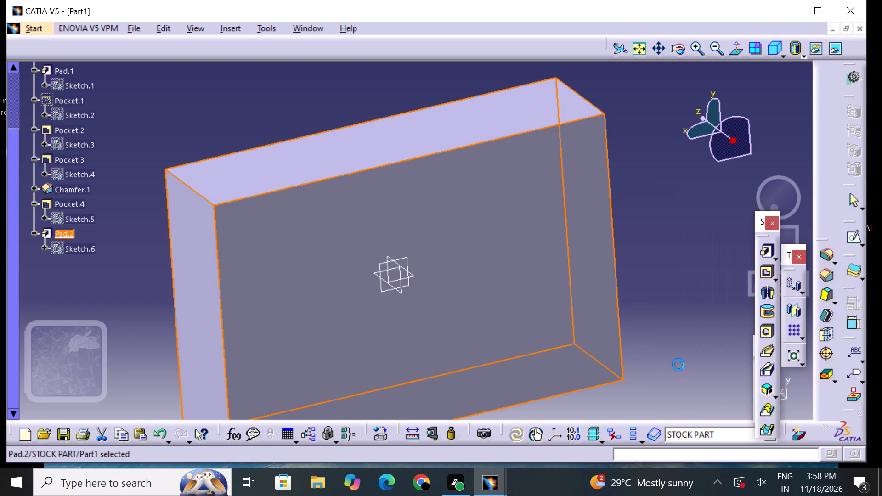
pyautogui.click(678, 363)
pyautogui.moveTo(550, 183); pyautogui.dragTo(571, 367, button='middle')
pyautogui.moveTo(565, 194); pyautogui.dragTo(571, 367, button='right')
pyautogui.moveTo(457, 92); pyautogui.dragTo(460, 96, button='middle')
pyautogui.moveTo(459, 92); pyautogui.dragTo(460, 96, button='right')
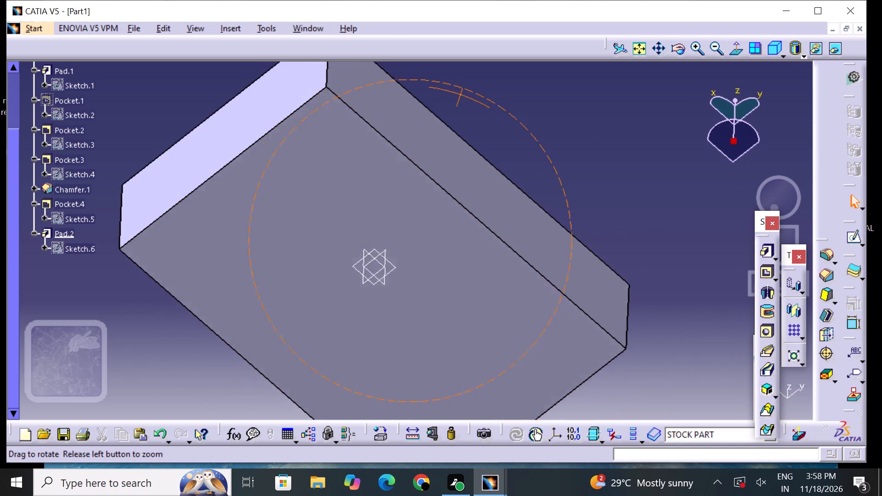
pyautogui.moveTo(460, 96); pyautogui.dragTo(418, 281, button='middle')
pyautogui.moveTo(460, 96); pyautogui.dragTo(418, 281, button='right')
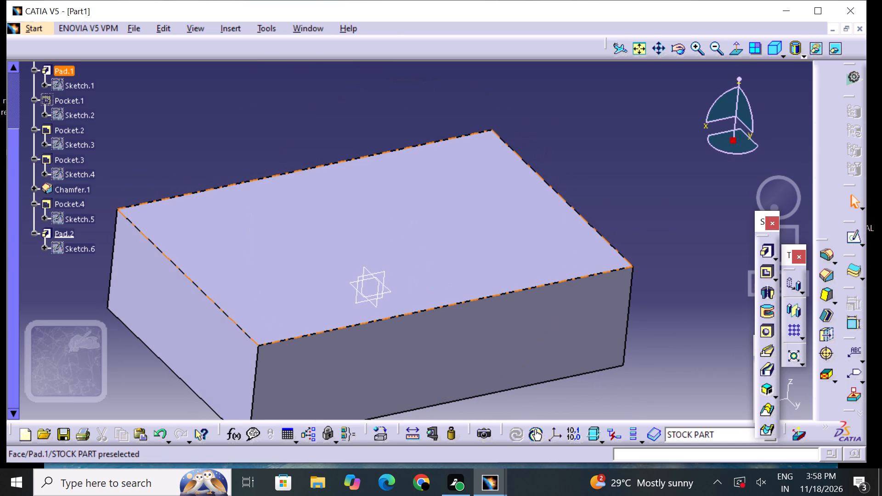
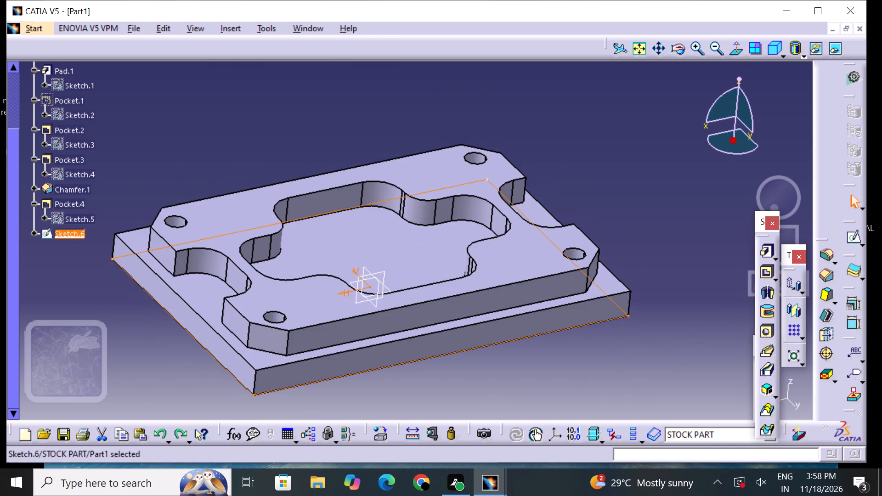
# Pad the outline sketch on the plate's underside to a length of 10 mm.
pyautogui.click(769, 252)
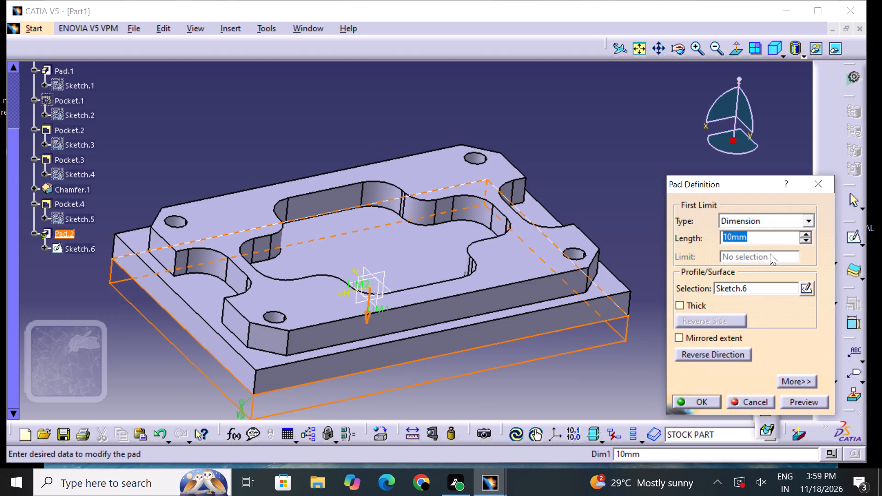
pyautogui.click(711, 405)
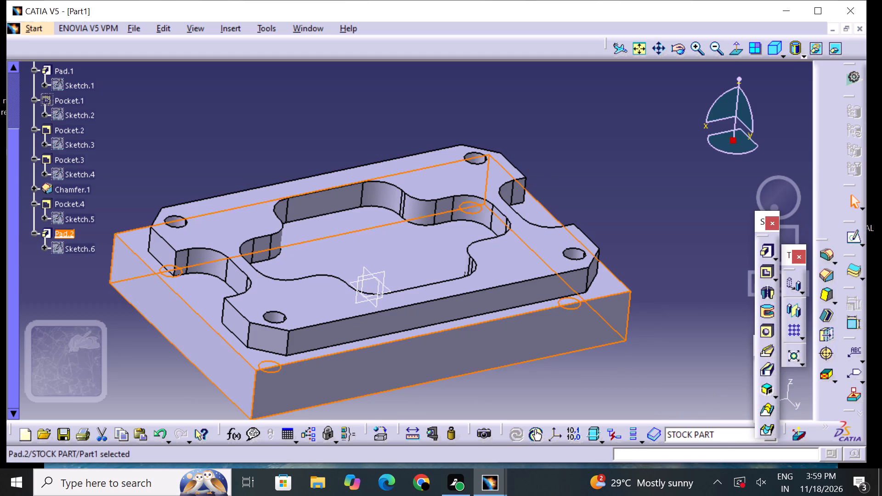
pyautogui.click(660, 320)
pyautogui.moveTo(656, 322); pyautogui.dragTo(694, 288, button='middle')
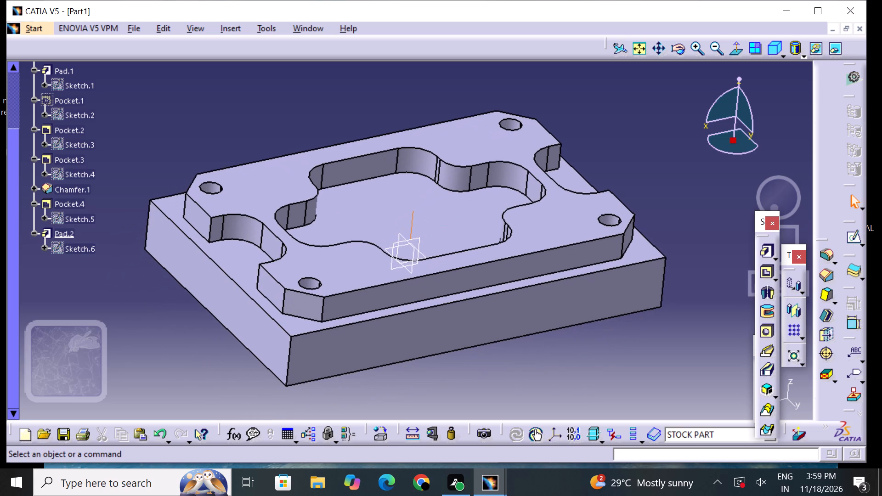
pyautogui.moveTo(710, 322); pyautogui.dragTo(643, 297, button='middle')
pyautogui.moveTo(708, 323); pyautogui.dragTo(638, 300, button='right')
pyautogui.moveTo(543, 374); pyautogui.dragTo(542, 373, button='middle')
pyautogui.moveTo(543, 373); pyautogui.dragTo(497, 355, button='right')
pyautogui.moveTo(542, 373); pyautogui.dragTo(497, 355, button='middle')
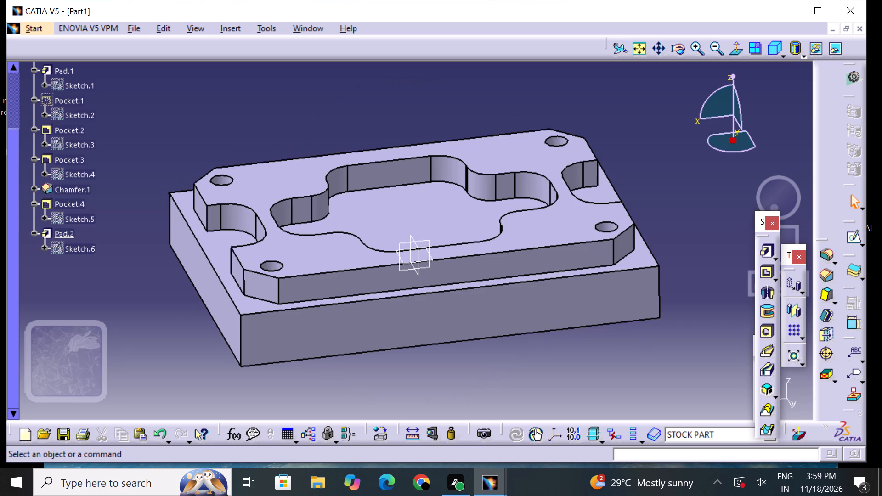
# Undo the 10 mm pad and the outline sketch on the plate's underside.
pyautogui.hotkey('ctrl', 'z')
pyautogui.hotkey('ctrl', 'z')
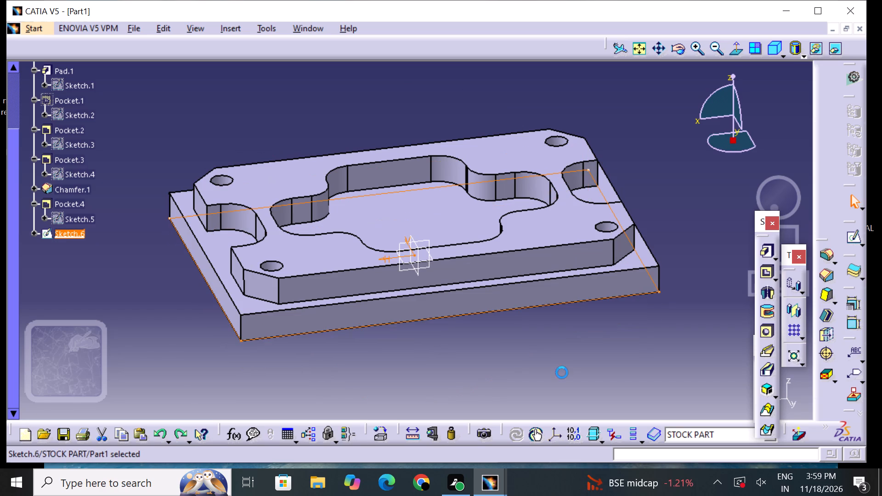
pyautogui.hotkey('ctrl', 'z')
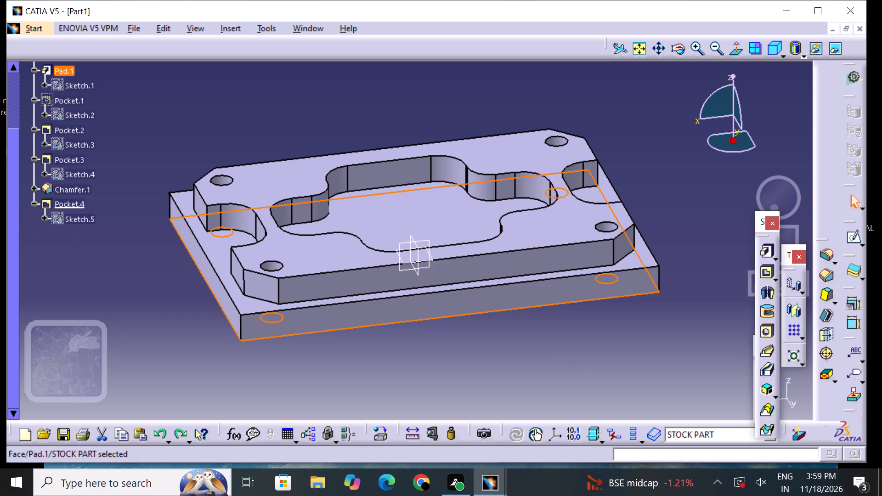
# Start a pad directly from the plate's underside face, choosing to define its extrusion direction.
pyautogui.moveTo(471, 359); pyautogui.dragTo(472, 174, button='middle')
pyautogui.moveTo(452, 350); pyautogui.dragTo(472, 174, button='right')
pyautogui.click(634, 302)
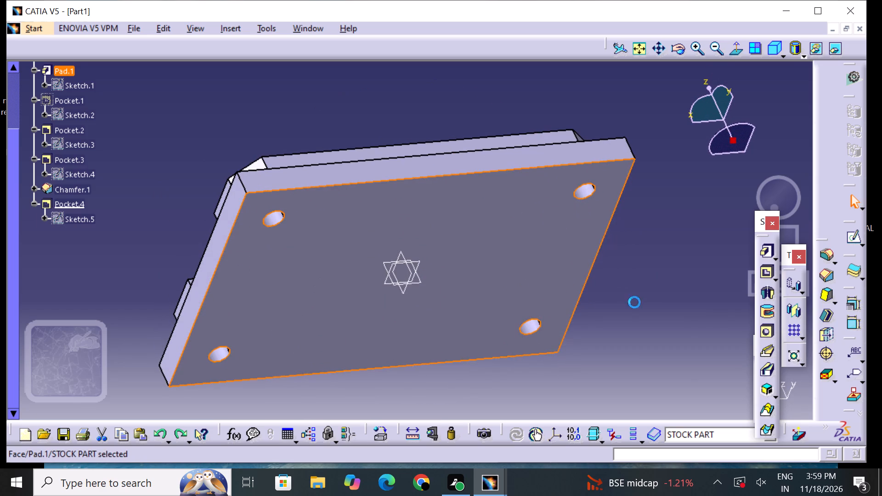
pyautogui.click(532, 246)
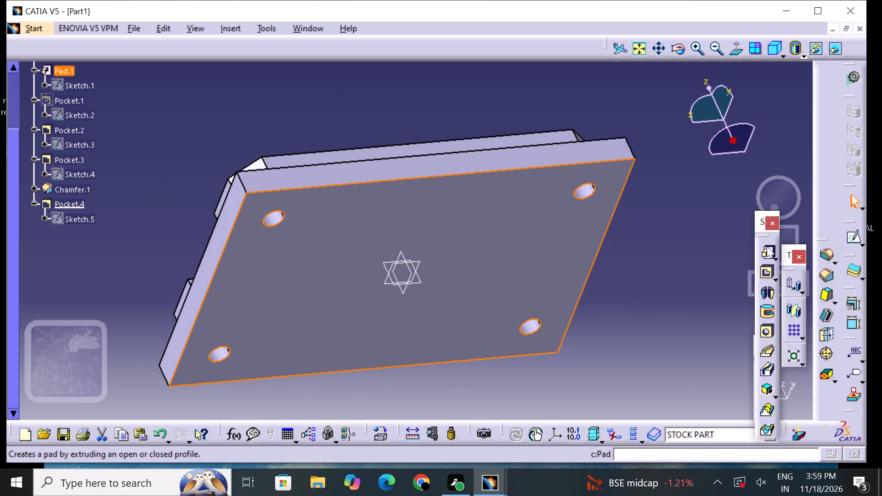
pyautogui.click(769, 245)
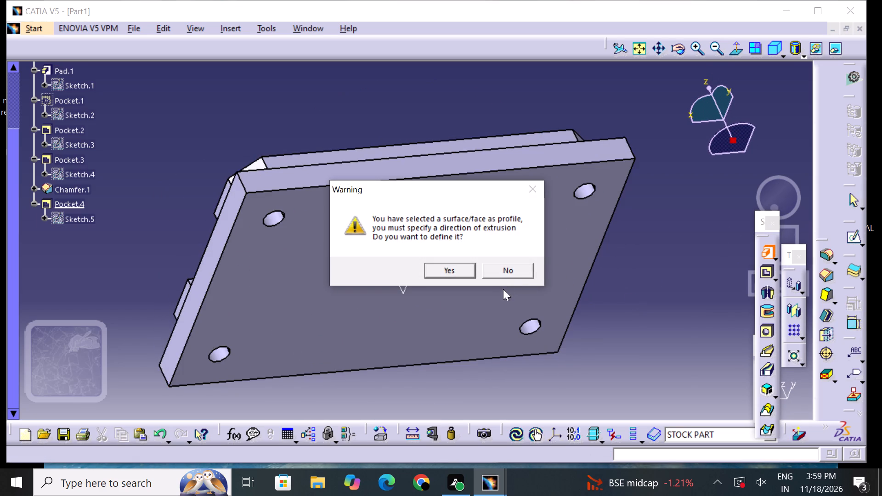
pyautogui.click(464, 263)
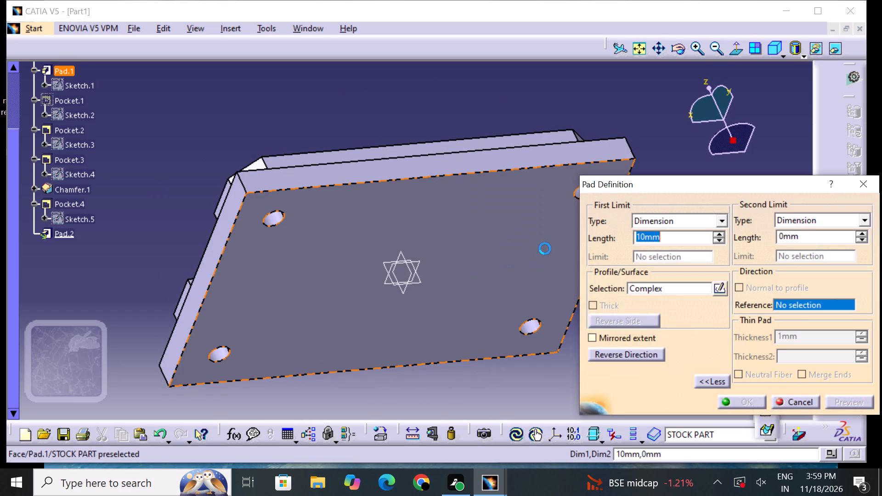
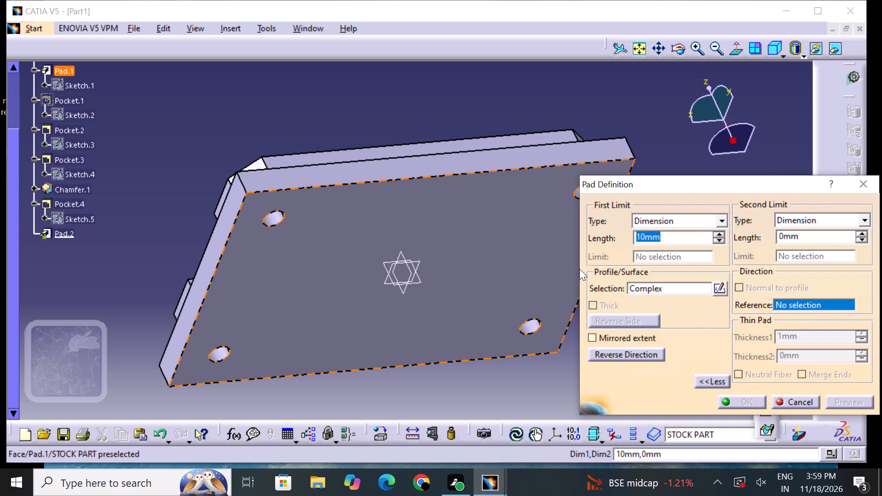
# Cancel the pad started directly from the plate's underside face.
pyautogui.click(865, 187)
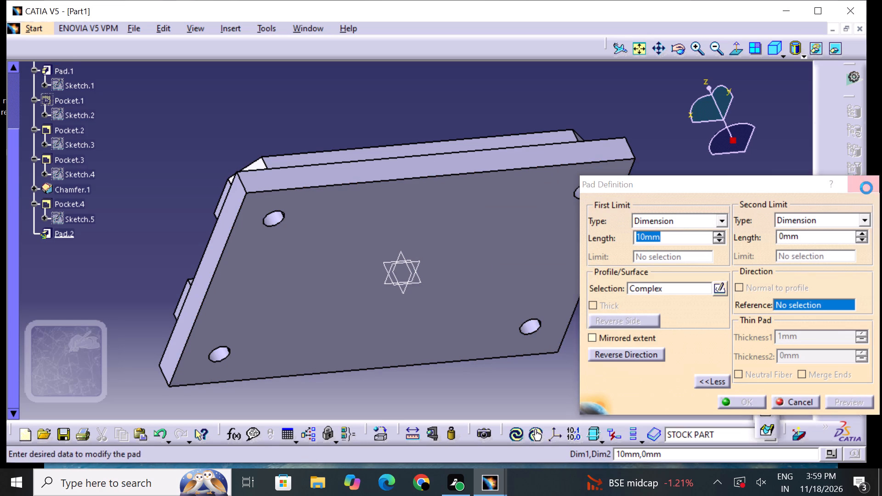
# Sketch on the plate's underside, projecting its four outer edges as the outline, and exit the sketch.
pyautogui.click(548, 268)
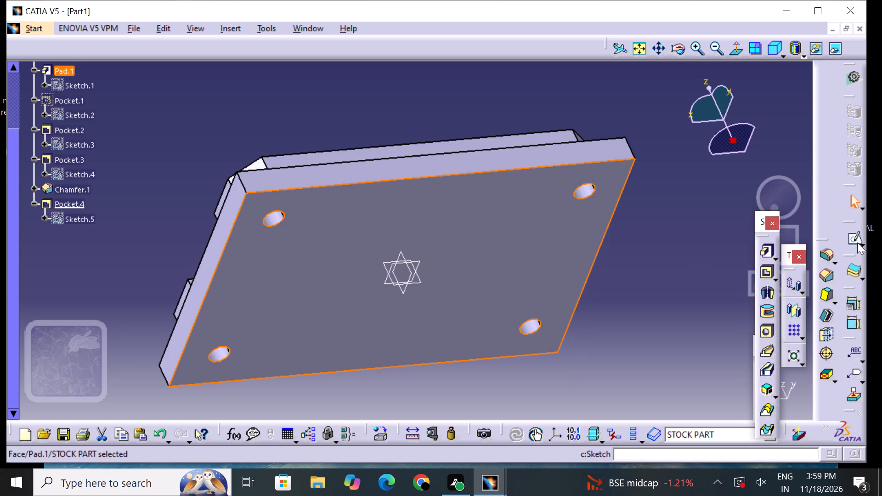
pyautogui.click(857, 240)
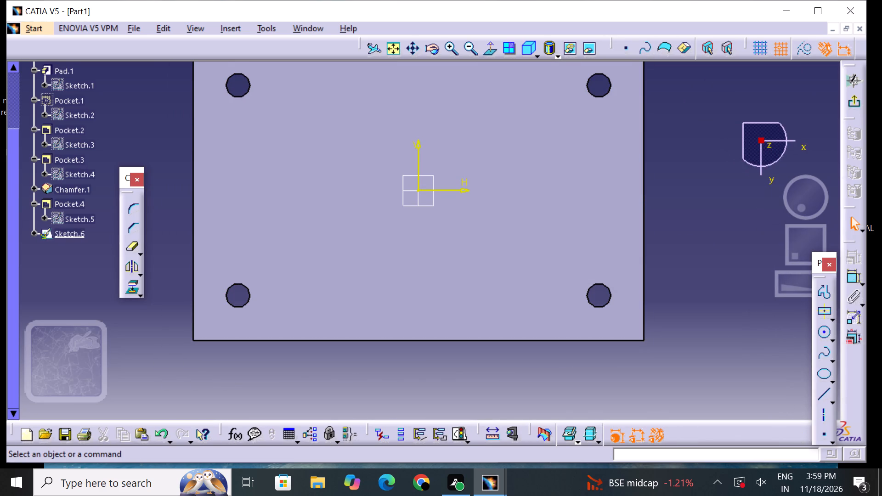
pyautogui.moveTo(588, 182); pyautogui.dragTo(640, 224, button='middle')
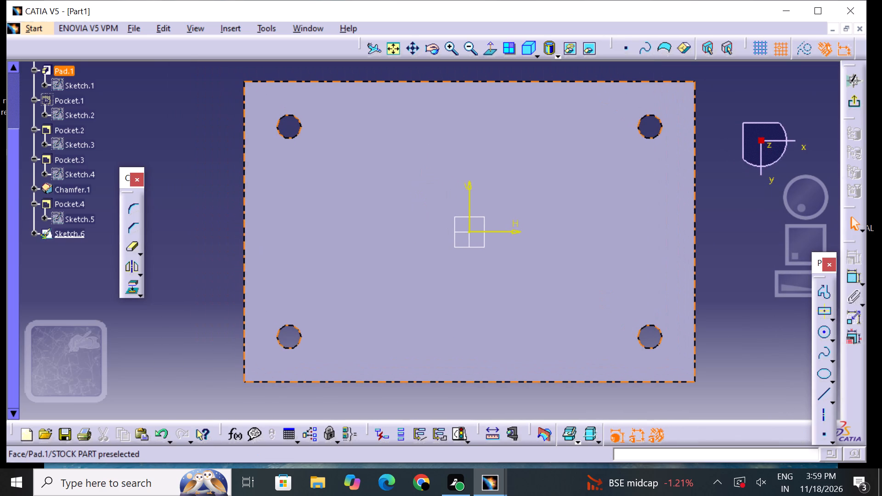
pyautogui.click(170, 280)
pyautogui.click(134, 292)
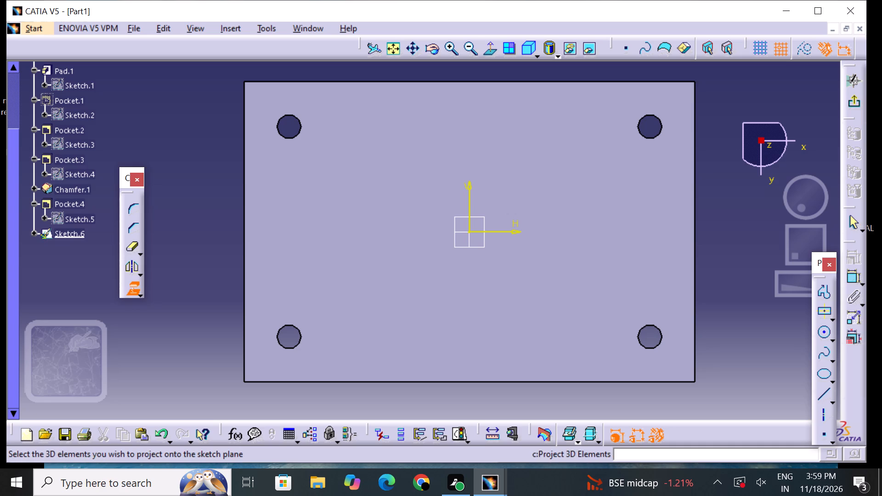
pyautogui.click(245, 268)
pyautogui.click(212, 287)
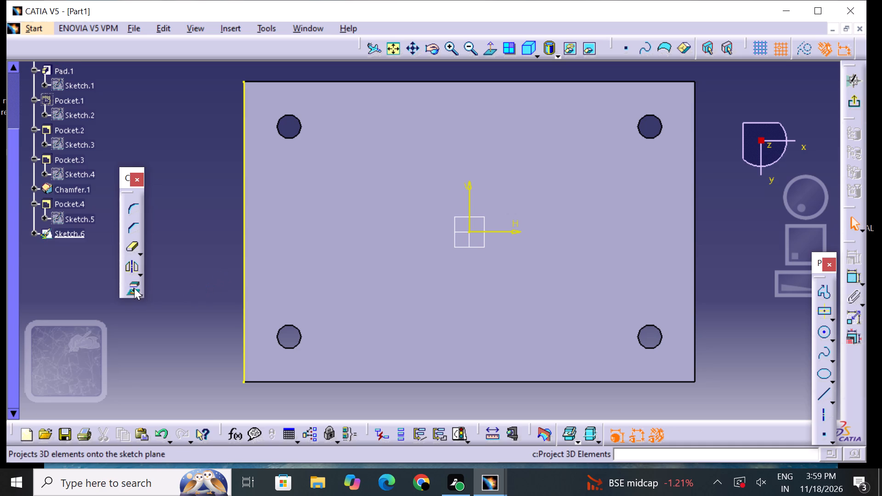
pyautogui.click(134, 288)
pyautogui.click(304, 381)
pyautogui.click(188, 363)
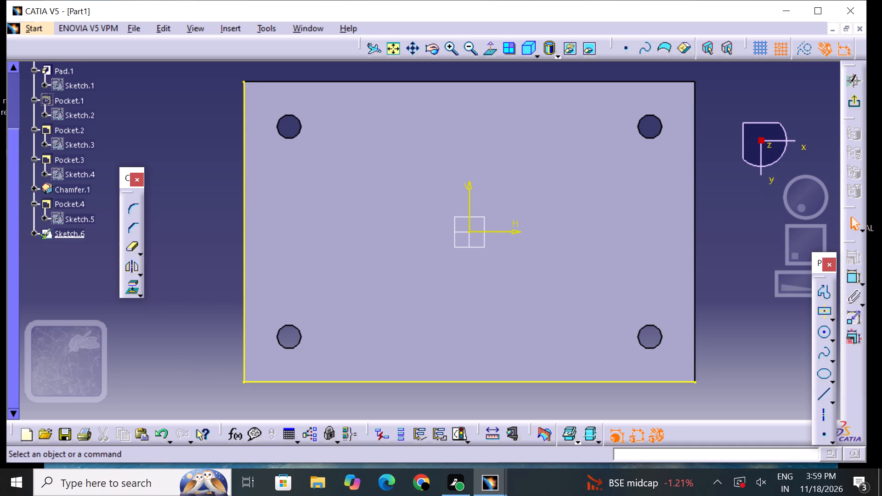
pyautogui.click(132, 283)
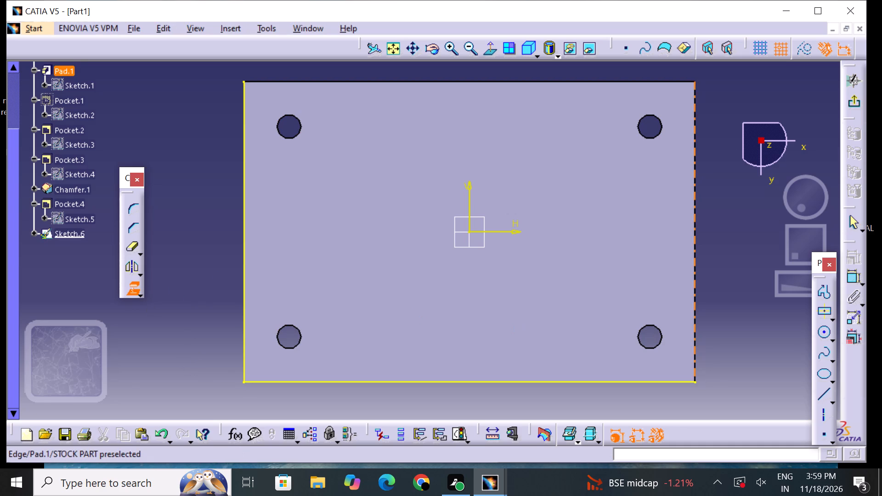
pyautogui.click(694, 314)
pyautogui.click(733, 327)
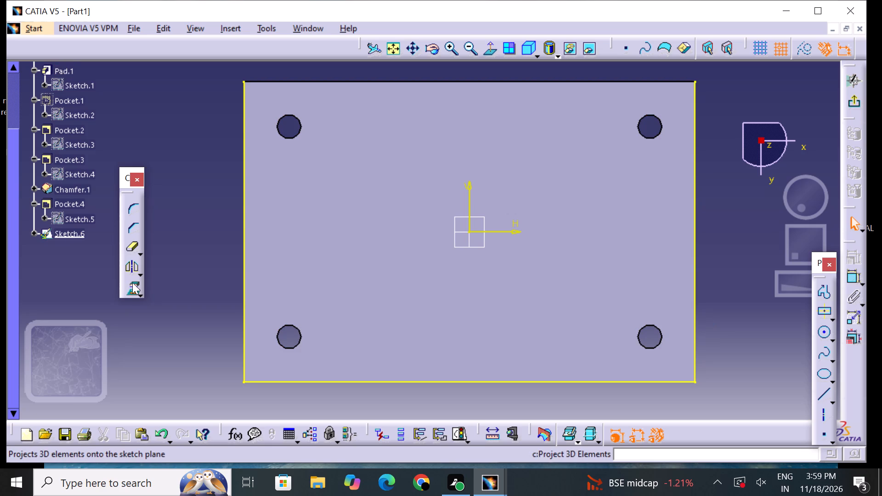
pyautogui.click(132, 282)
pyautogui.click(379, 79)
pyautogui.click(216, 245)
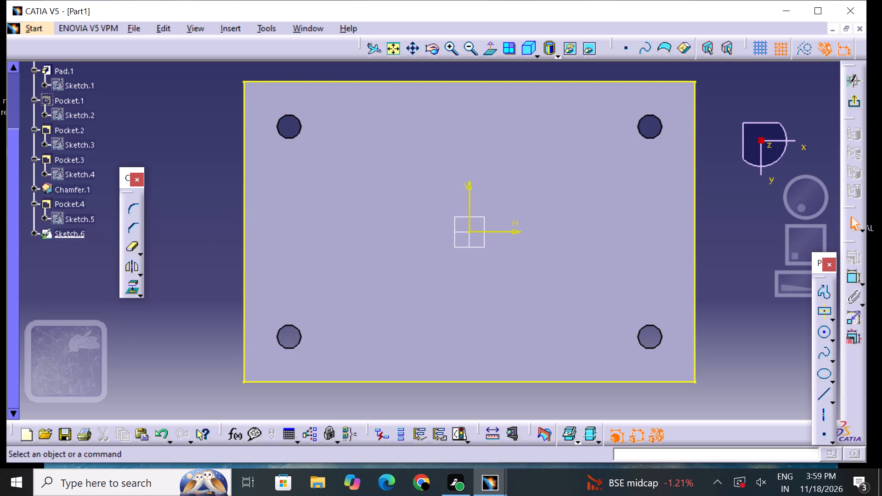
pyautogui.click(856, 99)
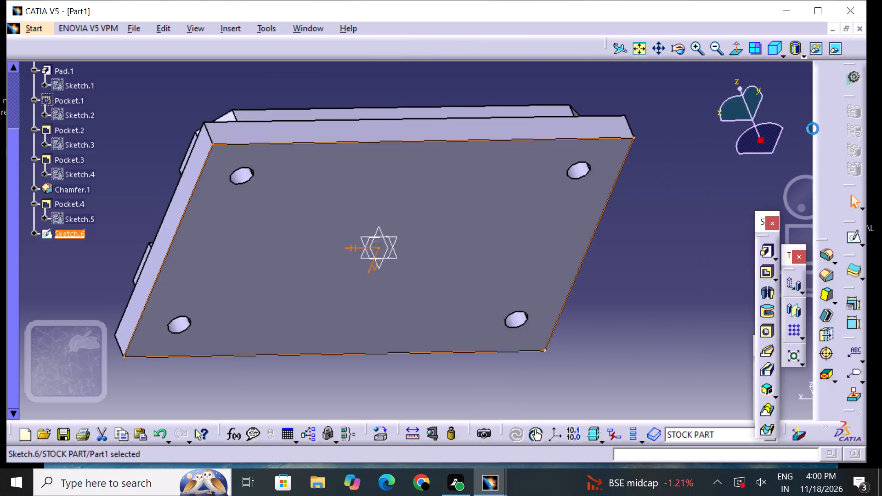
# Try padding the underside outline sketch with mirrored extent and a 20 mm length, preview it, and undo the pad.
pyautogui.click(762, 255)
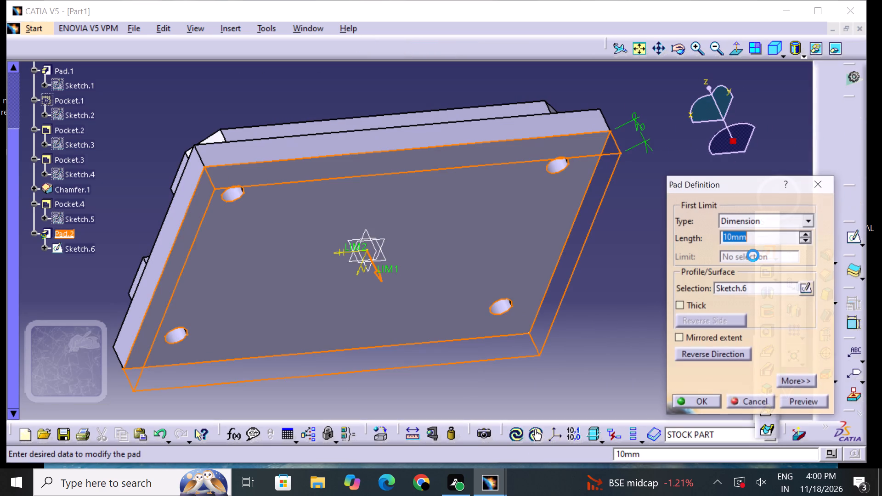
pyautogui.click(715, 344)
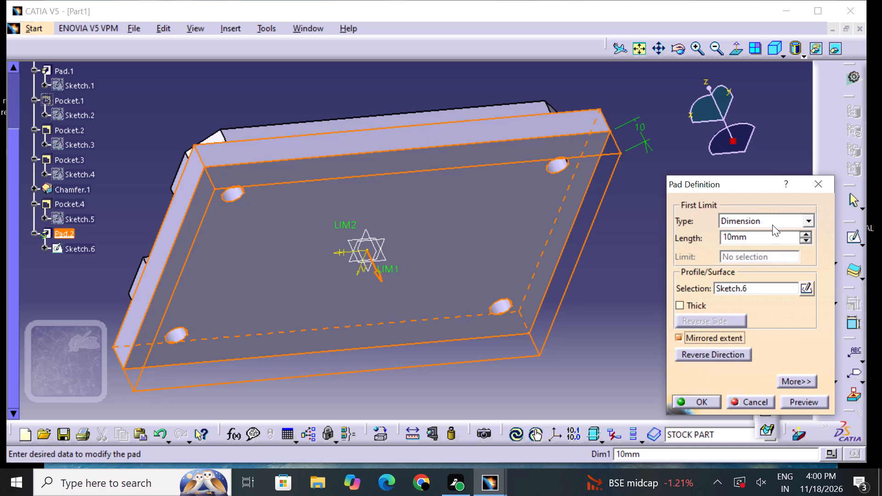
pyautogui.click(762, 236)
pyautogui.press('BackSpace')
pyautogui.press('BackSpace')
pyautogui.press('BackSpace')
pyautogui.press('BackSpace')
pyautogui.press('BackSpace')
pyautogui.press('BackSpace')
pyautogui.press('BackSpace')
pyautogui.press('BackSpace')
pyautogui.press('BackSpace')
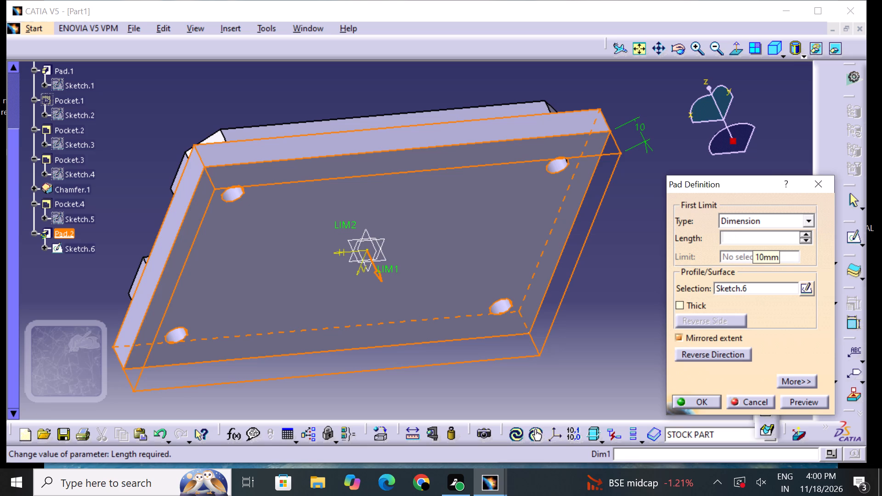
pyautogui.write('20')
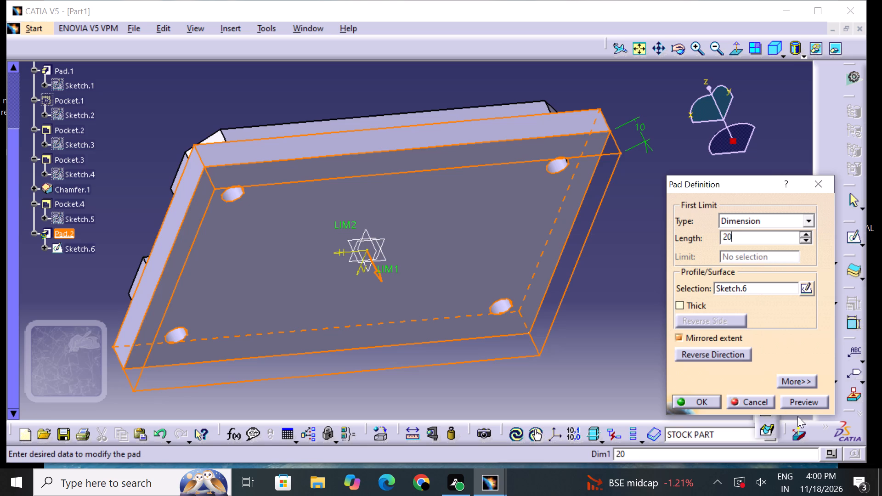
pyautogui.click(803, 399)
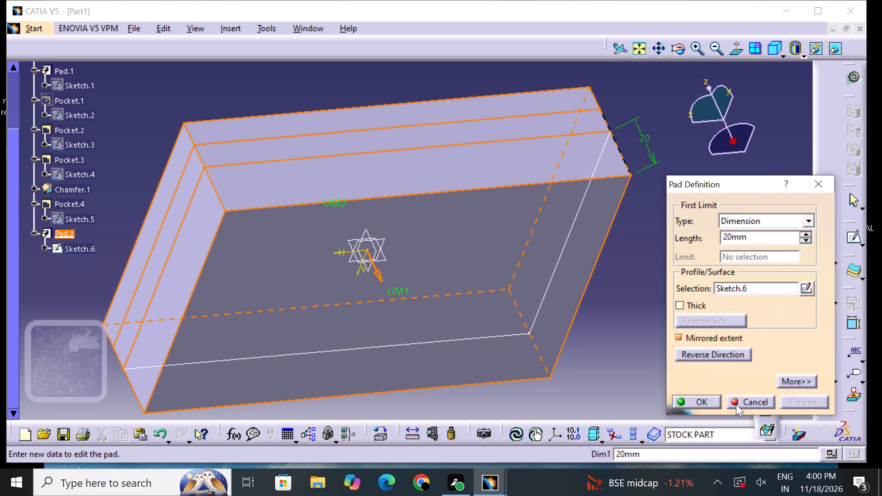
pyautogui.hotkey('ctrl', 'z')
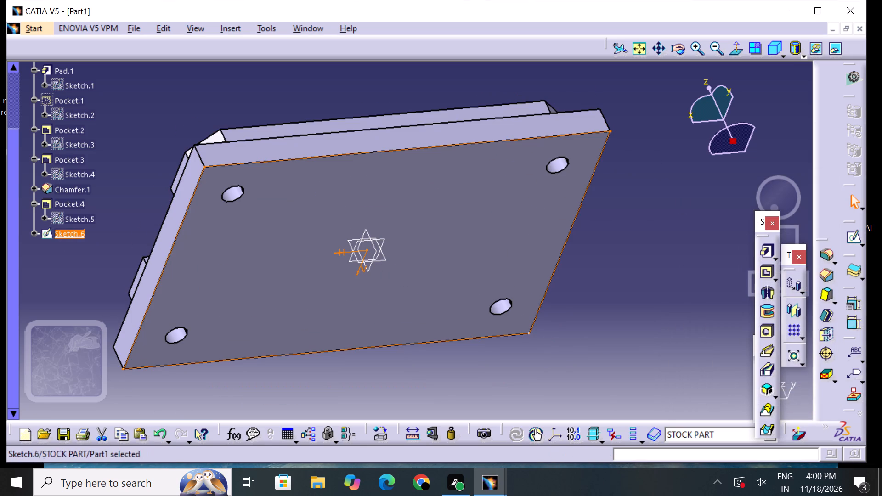
# Start a new pad from the outline sketch on the plate's underside.
pyautogui.click(766, 256)
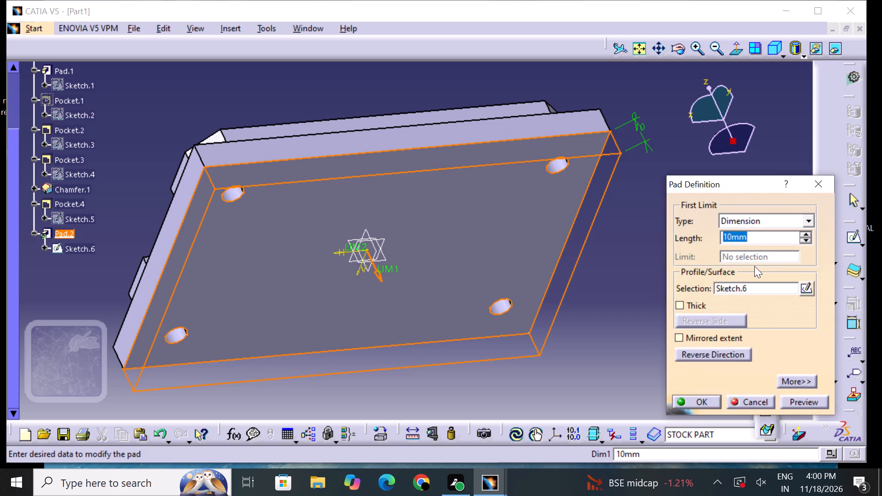
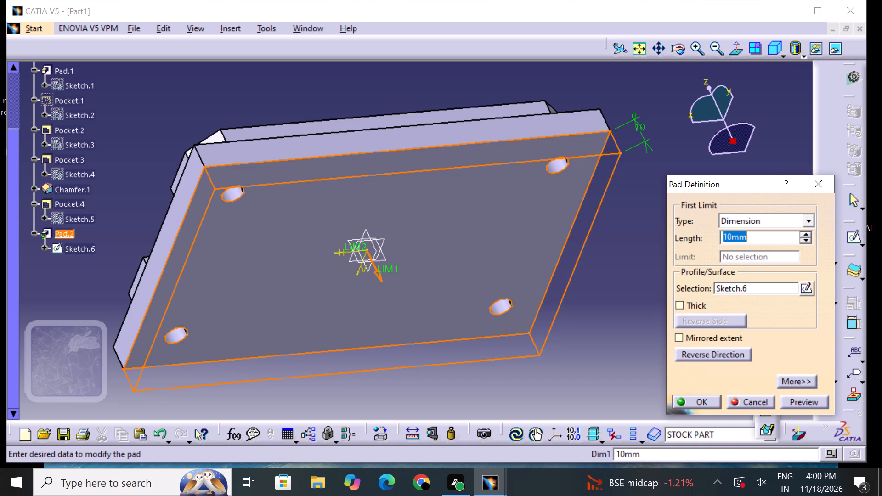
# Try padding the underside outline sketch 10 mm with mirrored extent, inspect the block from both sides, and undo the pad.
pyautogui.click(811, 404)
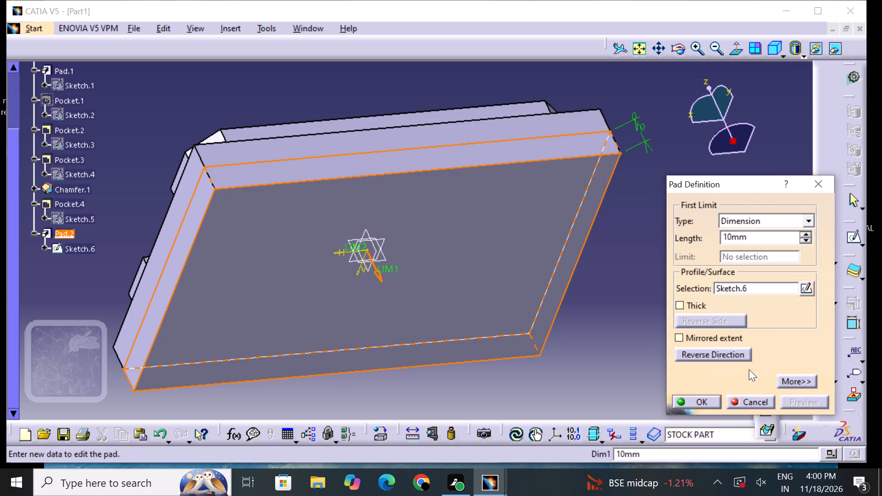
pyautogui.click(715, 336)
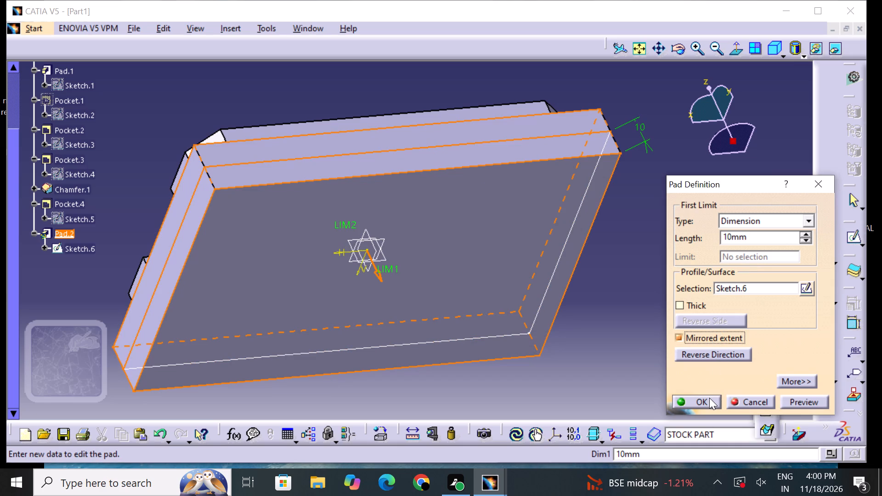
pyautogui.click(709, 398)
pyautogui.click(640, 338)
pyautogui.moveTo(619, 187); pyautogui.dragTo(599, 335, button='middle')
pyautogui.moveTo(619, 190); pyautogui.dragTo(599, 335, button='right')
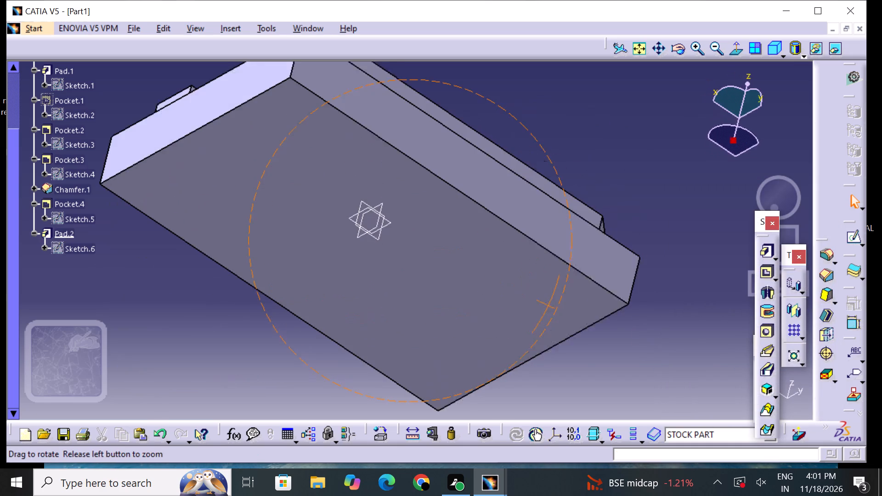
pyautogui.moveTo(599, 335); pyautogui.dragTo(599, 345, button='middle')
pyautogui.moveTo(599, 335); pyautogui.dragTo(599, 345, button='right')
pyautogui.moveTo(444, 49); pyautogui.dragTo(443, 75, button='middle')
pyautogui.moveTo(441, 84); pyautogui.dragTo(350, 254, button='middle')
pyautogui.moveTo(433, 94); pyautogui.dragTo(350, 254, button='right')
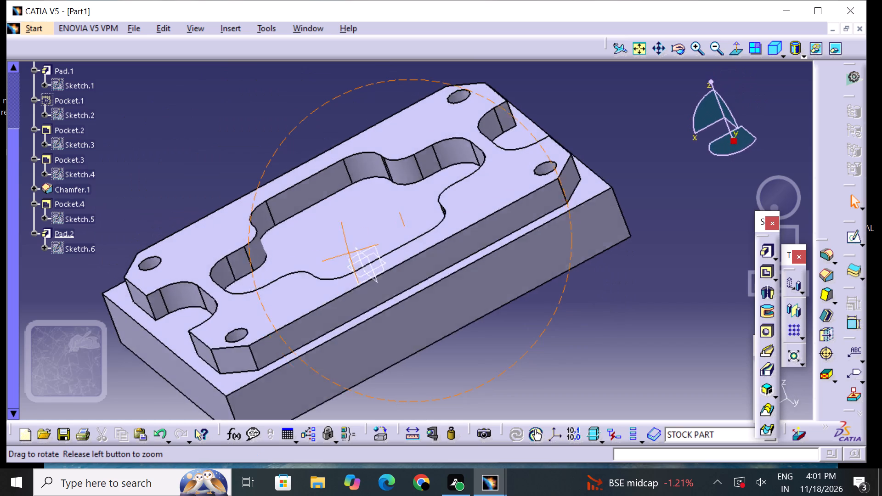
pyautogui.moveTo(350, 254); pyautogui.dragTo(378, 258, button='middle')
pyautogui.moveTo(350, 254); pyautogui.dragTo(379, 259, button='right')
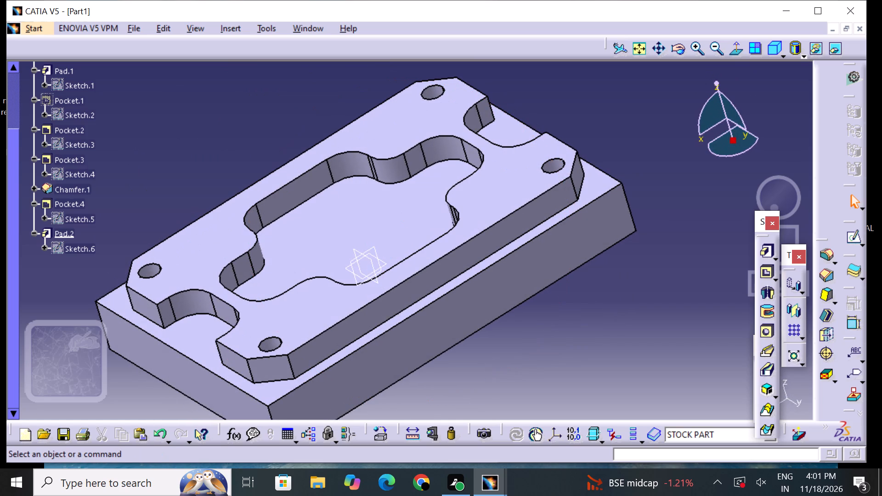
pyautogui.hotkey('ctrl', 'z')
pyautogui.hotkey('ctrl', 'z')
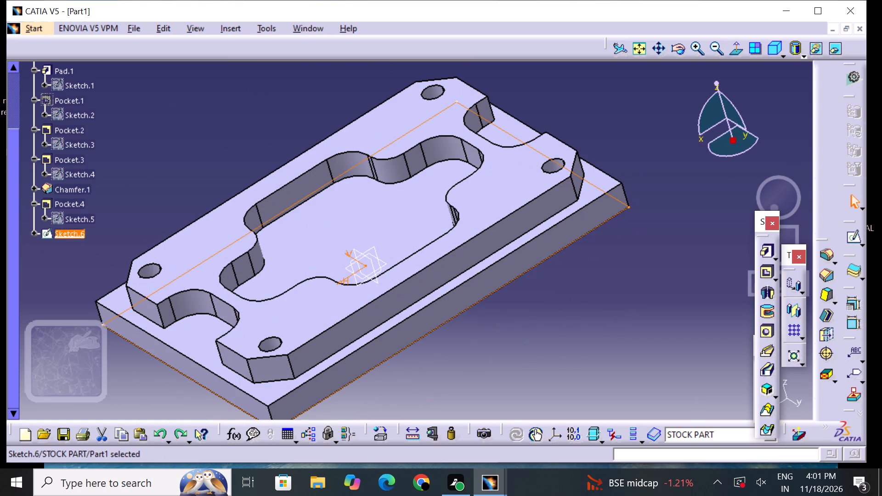
# Pad the underside outline sketch with mirrored extent and a length of 20 mm.
pyautogui.moveTo(488, 332); pyautogui.dragTo(464, 223, button='middle')
pyautogui.moveTo(476, 310); pyautogui.dragTo(465, 219, button='right')
pyautogui.click(759, 251)
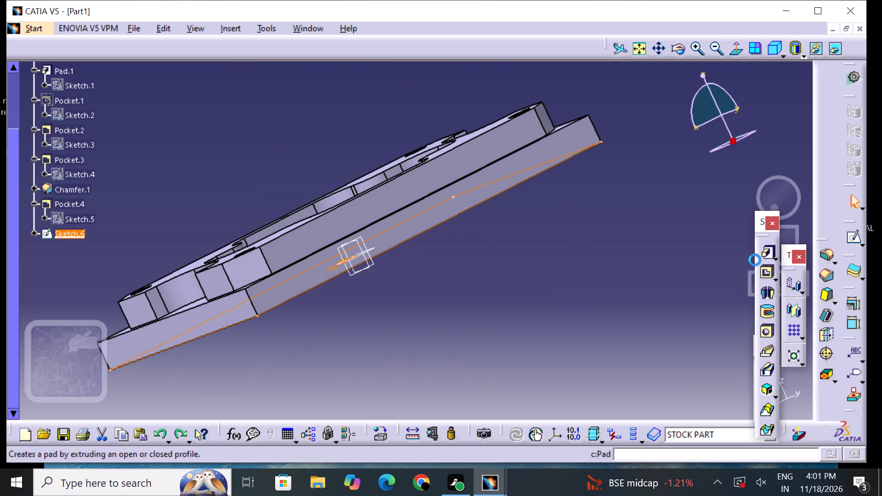
pyautogui.click(711, 337)
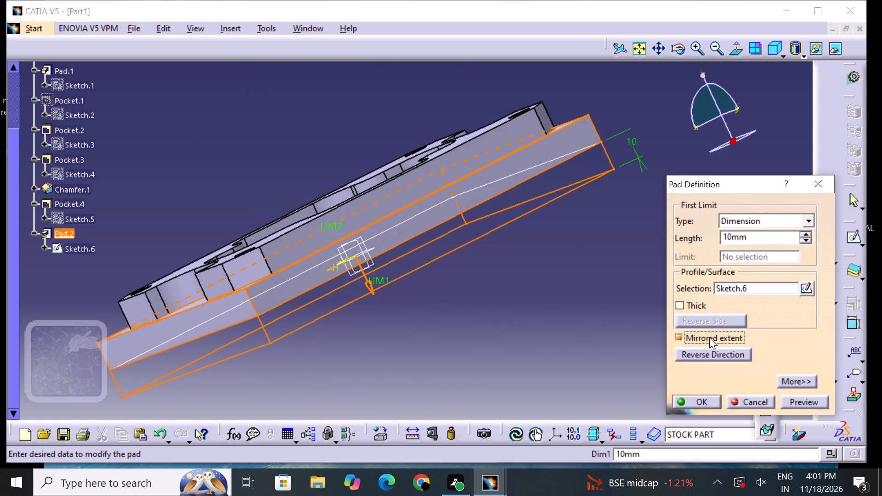
pyautogui.click(765, 236)
pyautogui.press('BackSpace')
pyautogui.press('BackSpace')
pyautogui.press('BackSpace')
pyautogui.press('BackSpace')
pyautogui.press('BackSpace')
pyautogui.press('BackSpace')
pyautogui.press('BackSpace')
pyautogui.press('BackSpace')
pyautogui.press('BackSpace')
pyautogui.press('BackSpace')
pyautogui.press('BackSpace')
pyautogui.press('BackSpace')
pyautogui.press('BackSpace')
pyautogui.press('BackSpace')
pyautogui.press('BackSpace')
pyautogui.press('BackSpace')
pyautogui.press('BackSpace')
pyautogui.press('BackSpace')
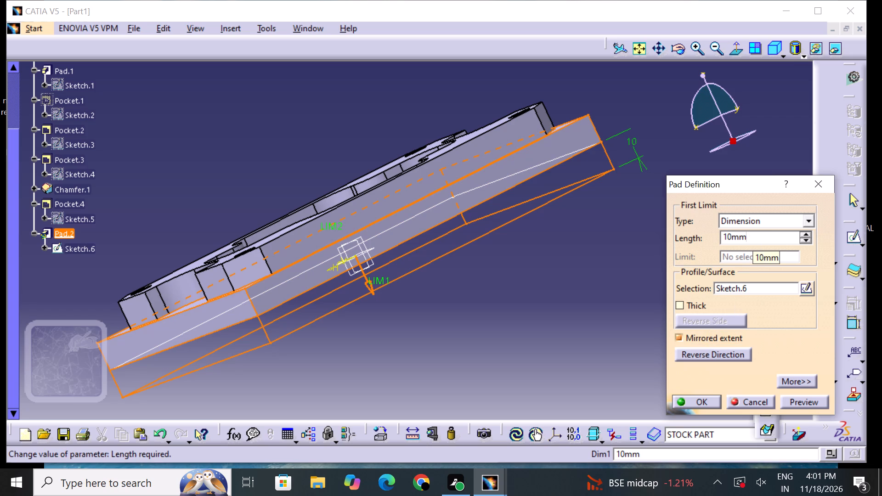
pyautogui.click(714, 353)
pyautogui.click(509, 271)
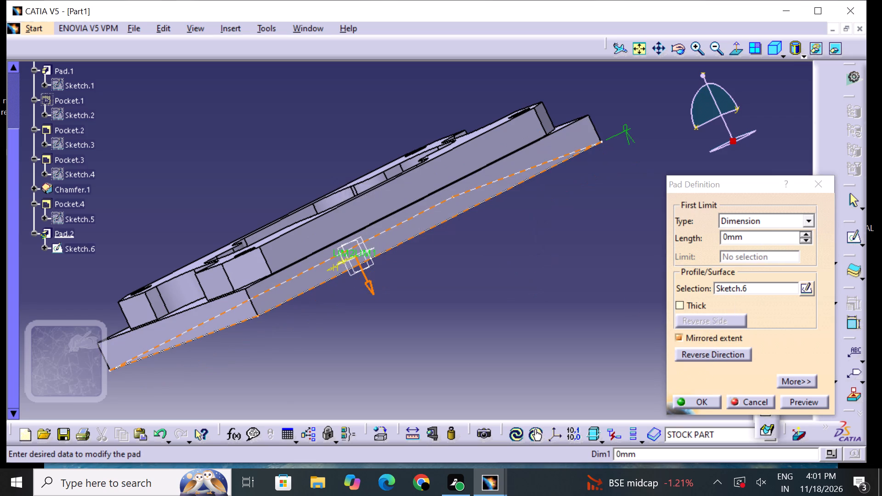
pyautogui.click(746, 236)
pyautogui.press('BackSpace')
pyautogui.press('BackSpace')
pyautogui.press('BackSpace')
pyautogui.press('BackSpace')
pyautogui.press('BackSpace')
pyautogui.press('BackSpace')
pyautogui.press('BackSpace')
pyautogui.press('BackSpace')
pyautogui.press('BackSpace')
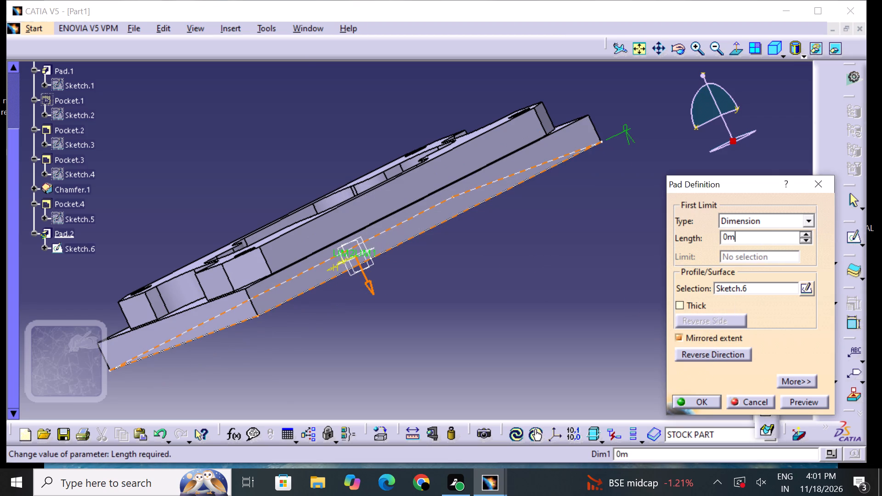
pyautogui.write('20')
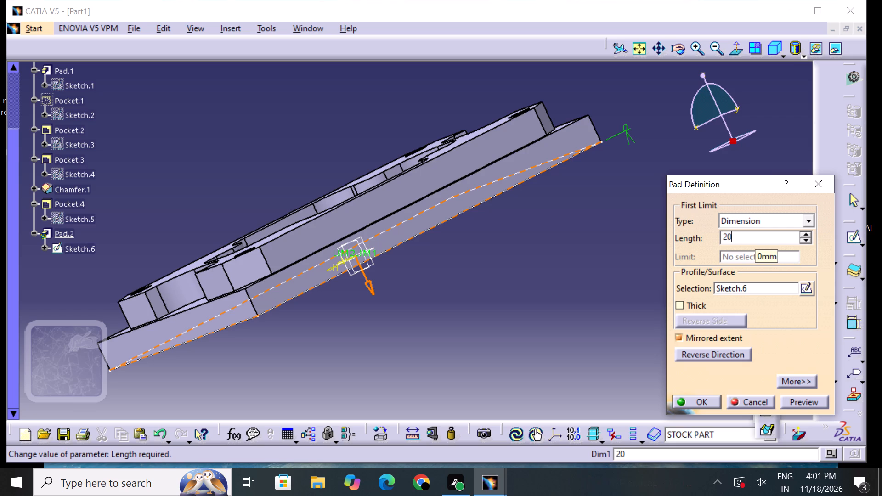
pyautogui.click(709, 397)
pyautogui.click(580, 319)
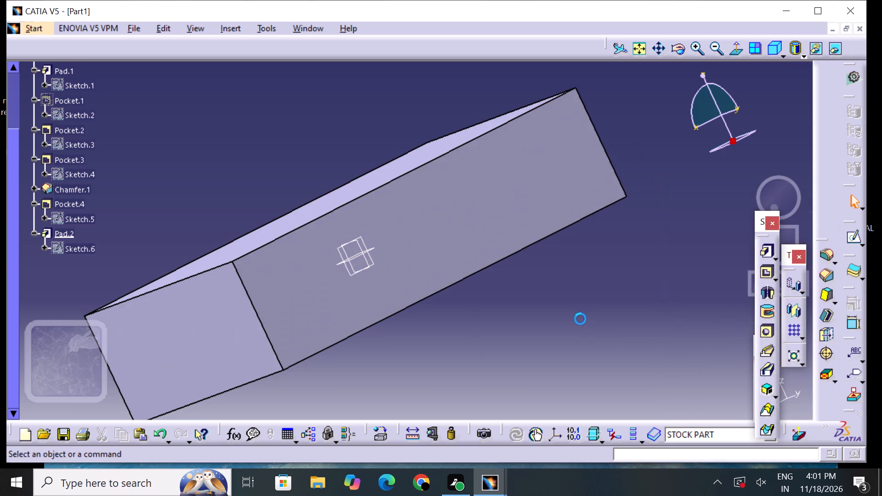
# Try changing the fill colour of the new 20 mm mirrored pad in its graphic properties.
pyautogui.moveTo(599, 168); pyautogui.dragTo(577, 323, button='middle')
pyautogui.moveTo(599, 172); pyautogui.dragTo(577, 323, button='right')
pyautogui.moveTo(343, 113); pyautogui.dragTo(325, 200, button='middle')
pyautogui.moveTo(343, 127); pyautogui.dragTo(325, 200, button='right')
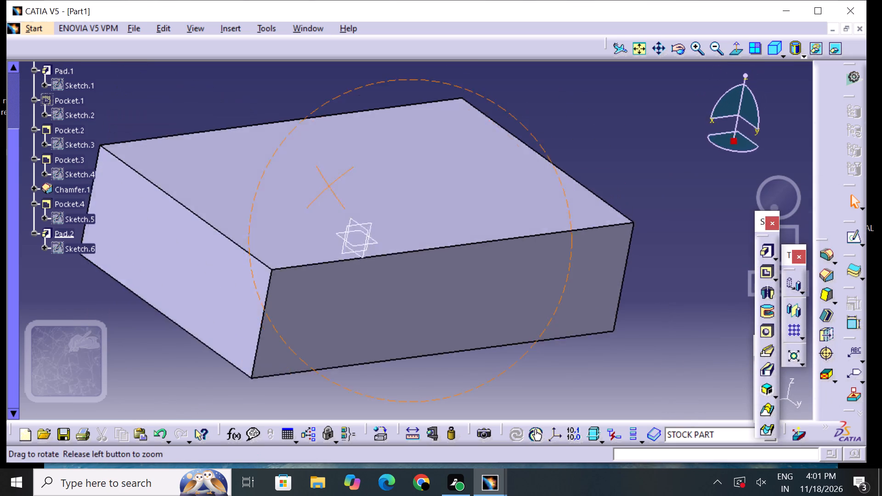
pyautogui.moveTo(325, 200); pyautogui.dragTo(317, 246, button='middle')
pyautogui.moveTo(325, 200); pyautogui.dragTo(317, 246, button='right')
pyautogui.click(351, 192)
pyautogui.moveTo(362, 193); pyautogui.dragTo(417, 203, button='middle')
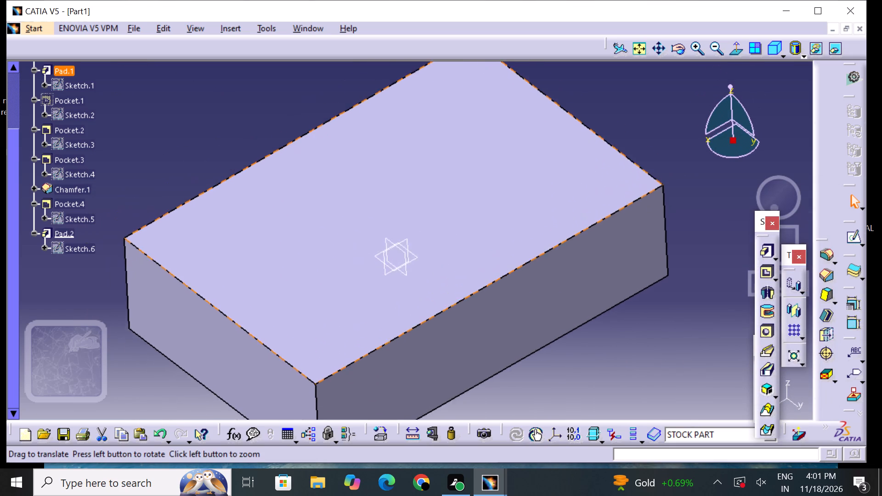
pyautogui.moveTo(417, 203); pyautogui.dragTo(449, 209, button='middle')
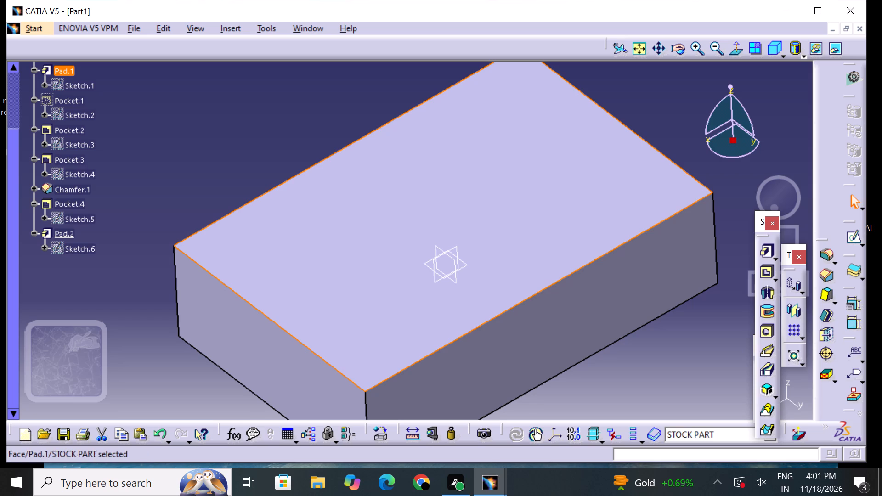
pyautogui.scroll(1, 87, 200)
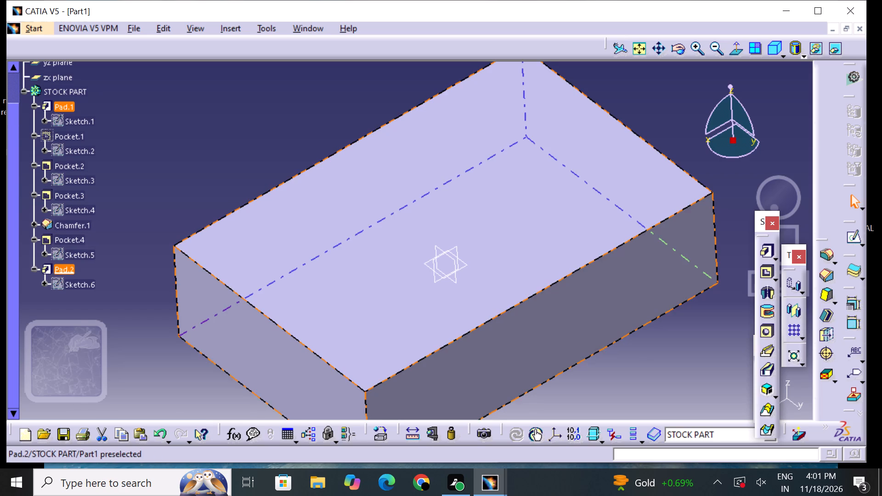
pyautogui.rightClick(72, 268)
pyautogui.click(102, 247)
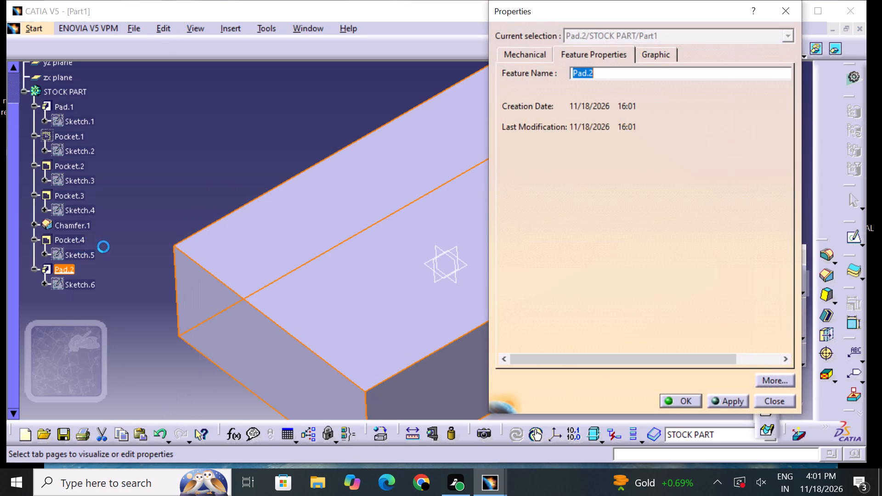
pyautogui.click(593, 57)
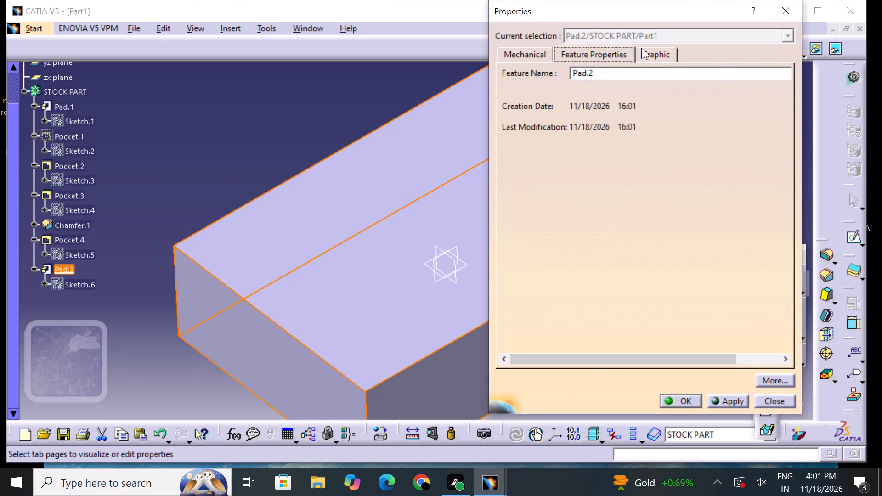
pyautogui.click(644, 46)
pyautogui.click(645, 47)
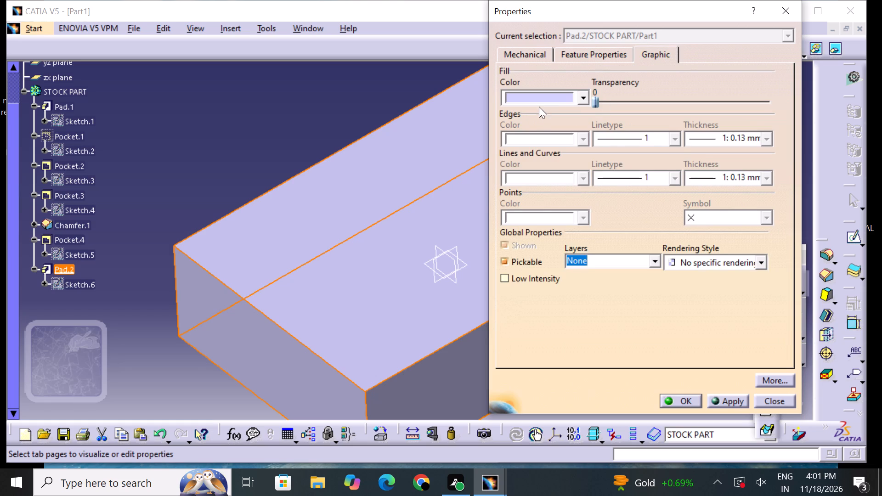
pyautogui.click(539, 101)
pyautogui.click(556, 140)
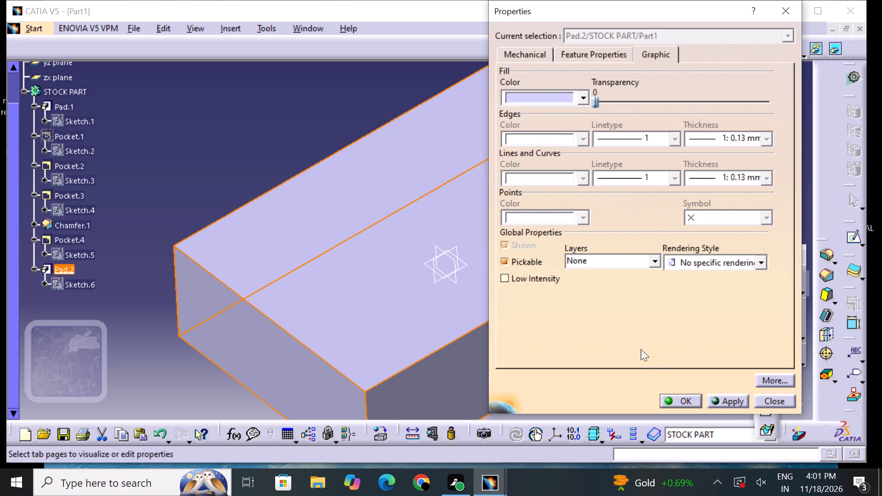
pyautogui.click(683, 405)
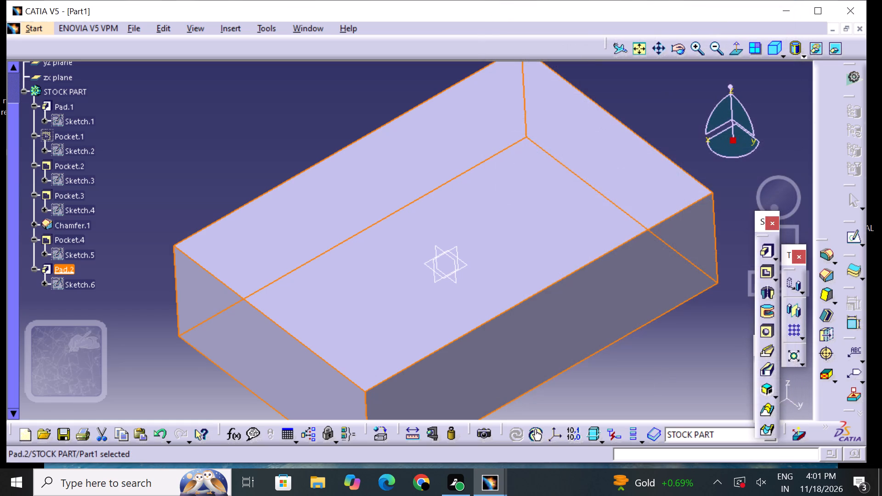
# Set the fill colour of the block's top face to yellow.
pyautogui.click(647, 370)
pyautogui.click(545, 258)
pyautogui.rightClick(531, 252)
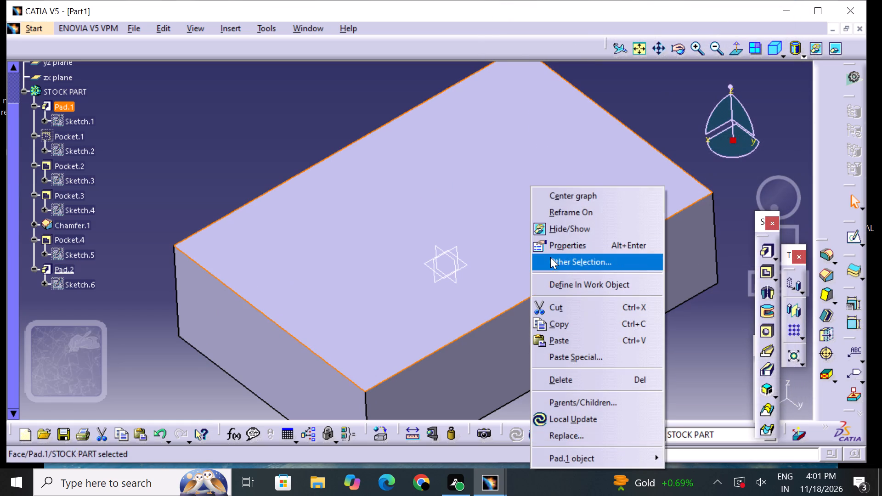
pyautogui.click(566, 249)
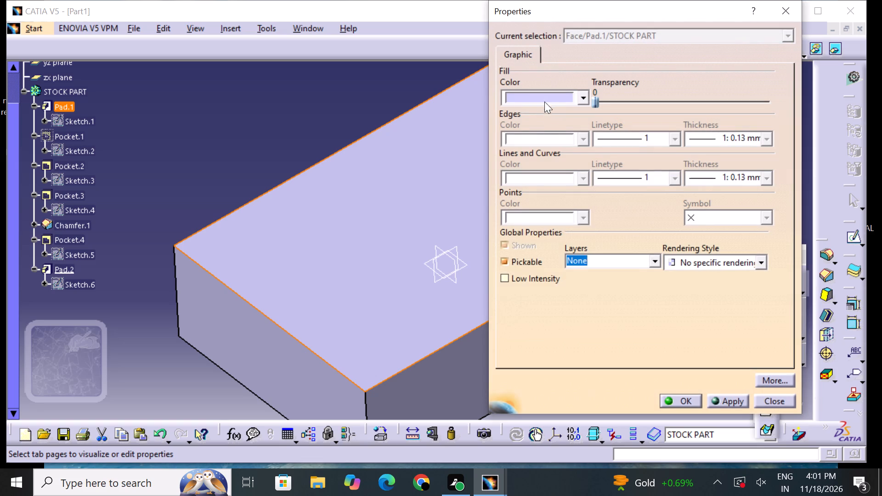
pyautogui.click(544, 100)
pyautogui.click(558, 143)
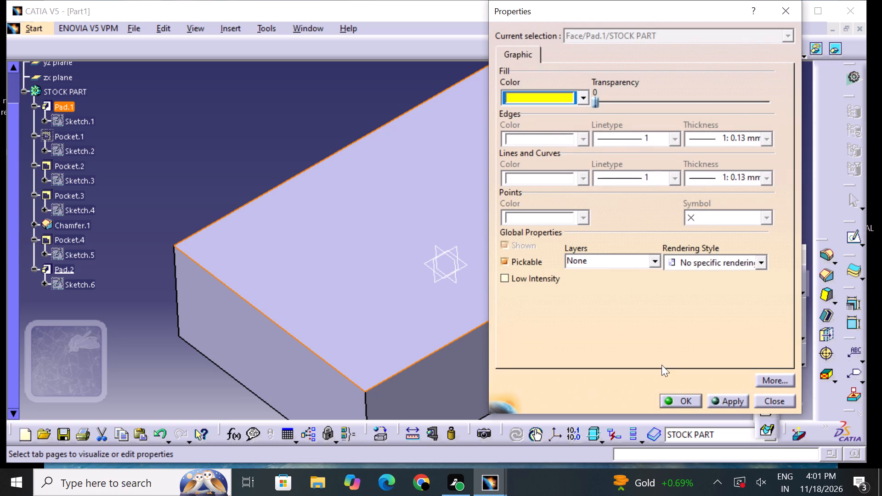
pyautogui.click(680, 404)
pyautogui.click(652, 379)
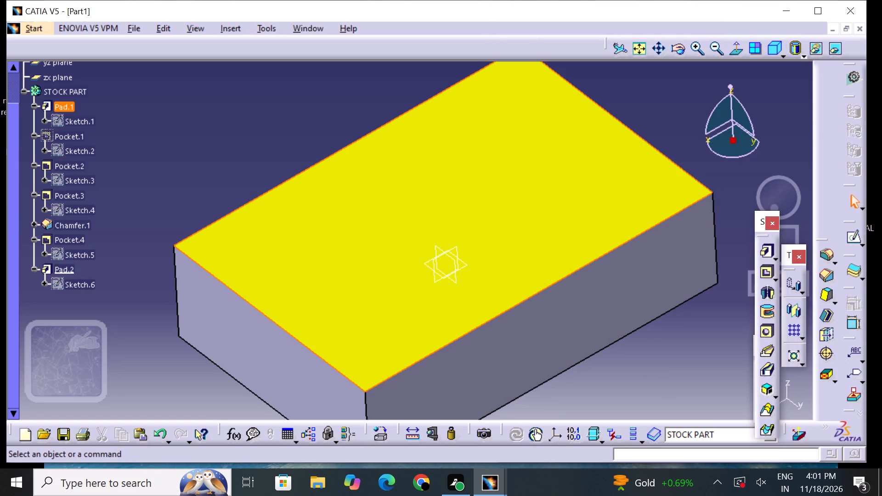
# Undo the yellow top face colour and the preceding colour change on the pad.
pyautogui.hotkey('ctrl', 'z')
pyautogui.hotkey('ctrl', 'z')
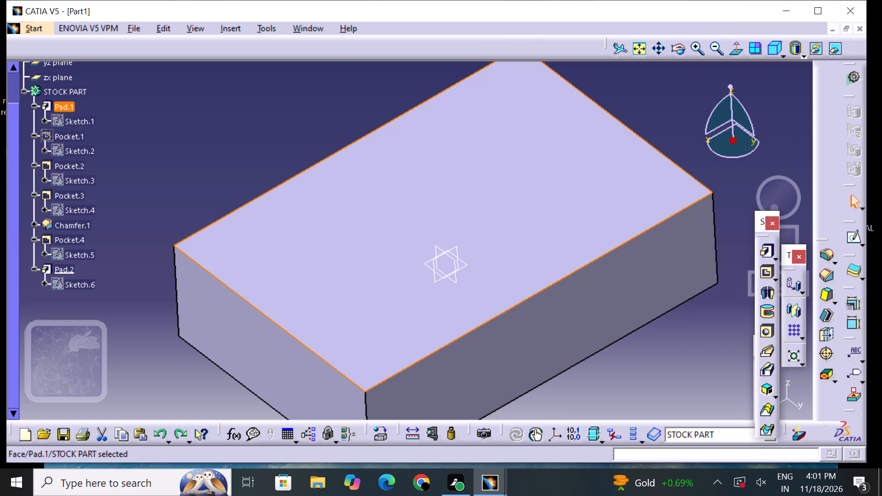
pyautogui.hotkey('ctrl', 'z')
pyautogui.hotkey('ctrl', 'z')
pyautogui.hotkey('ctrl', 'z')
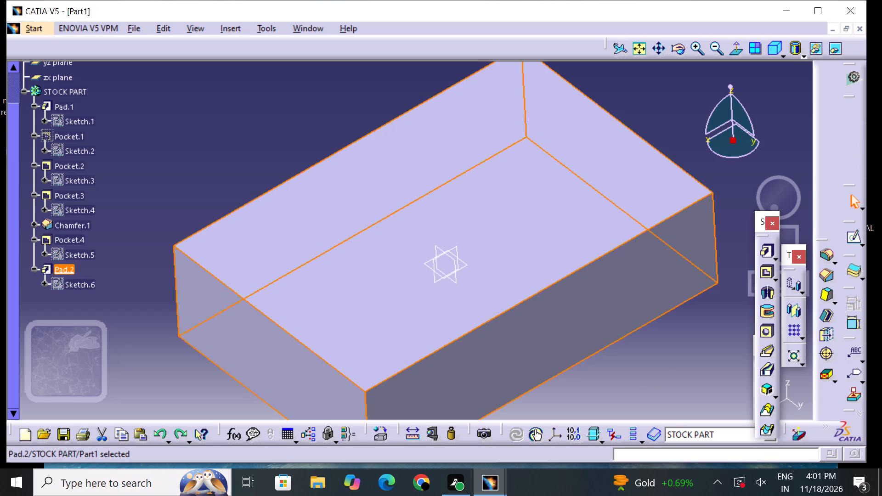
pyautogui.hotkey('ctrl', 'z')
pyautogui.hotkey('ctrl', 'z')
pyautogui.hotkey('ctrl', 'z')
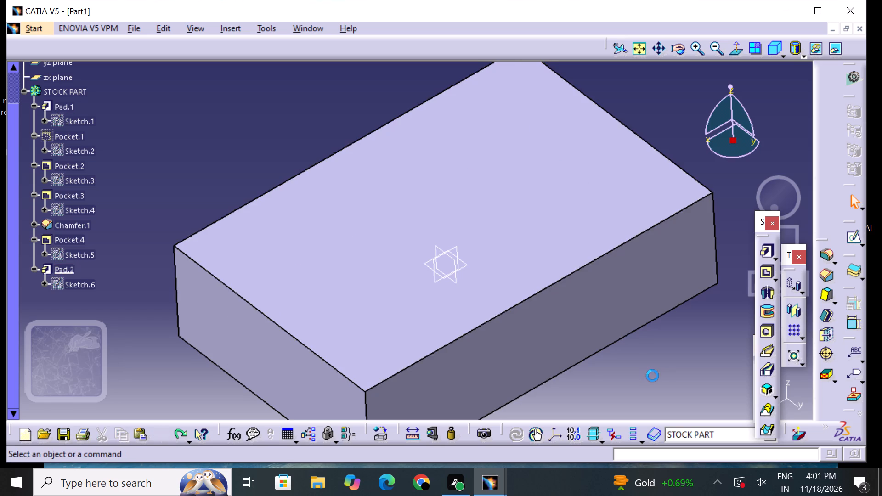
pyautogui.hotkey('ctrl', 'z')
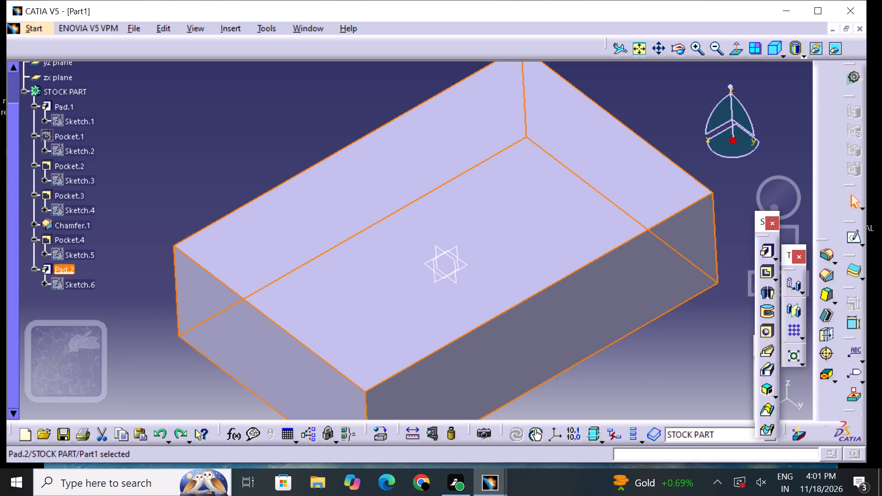
# Open the chamfer's definition and its Length1 parameter for review, keeping their values.
pyautogui.click(63, 236)
pyautogui.click(63, 236)
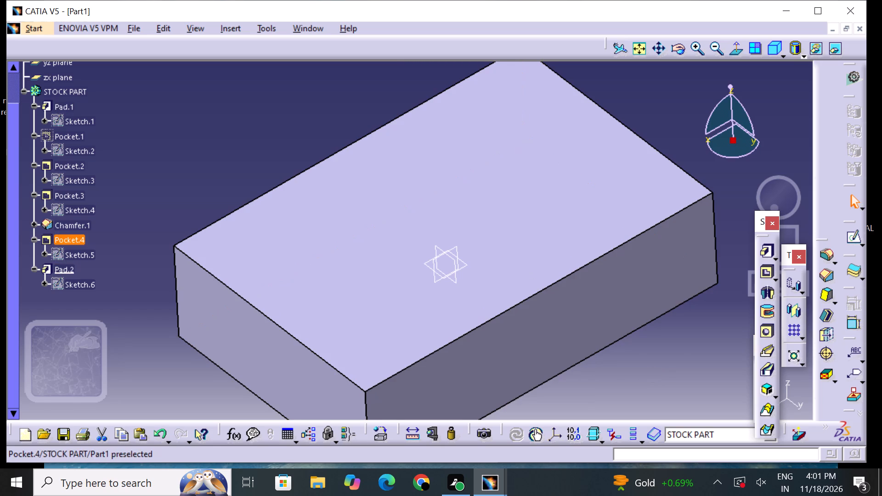
pyautogui.doubleClick(71, 226)
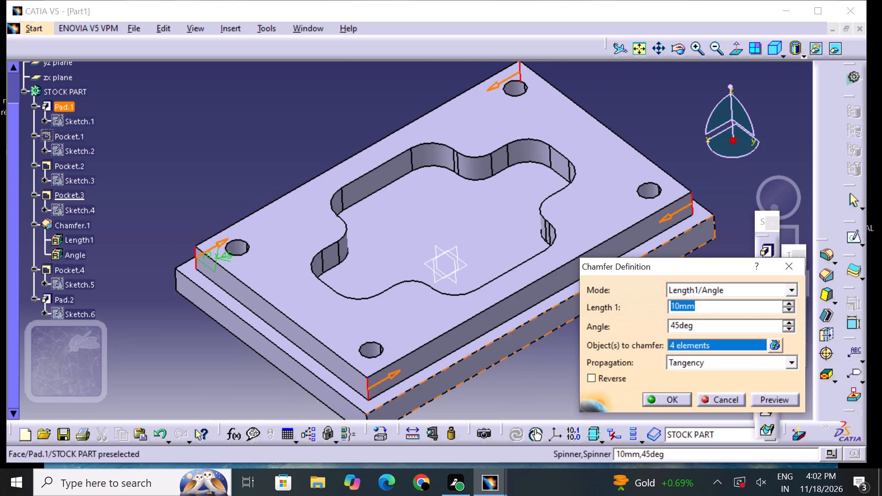
pyautogui.click(670, 399)
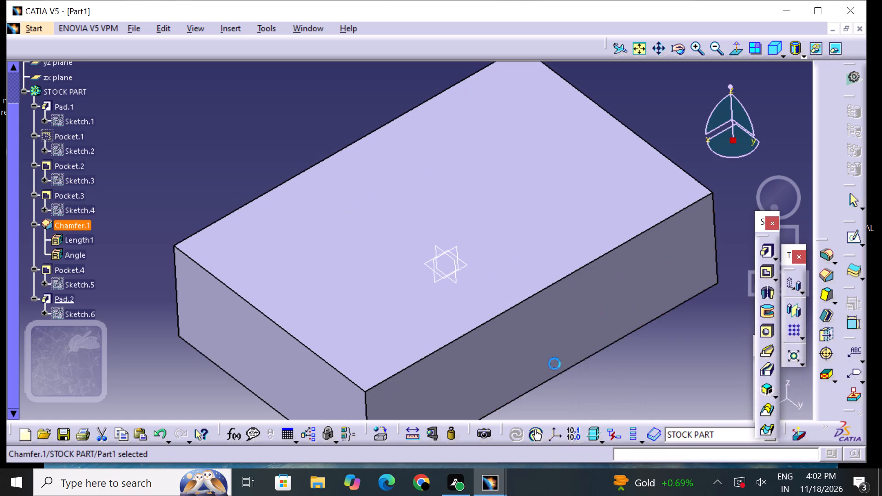
pyautogui.doubleClick(79, 243)
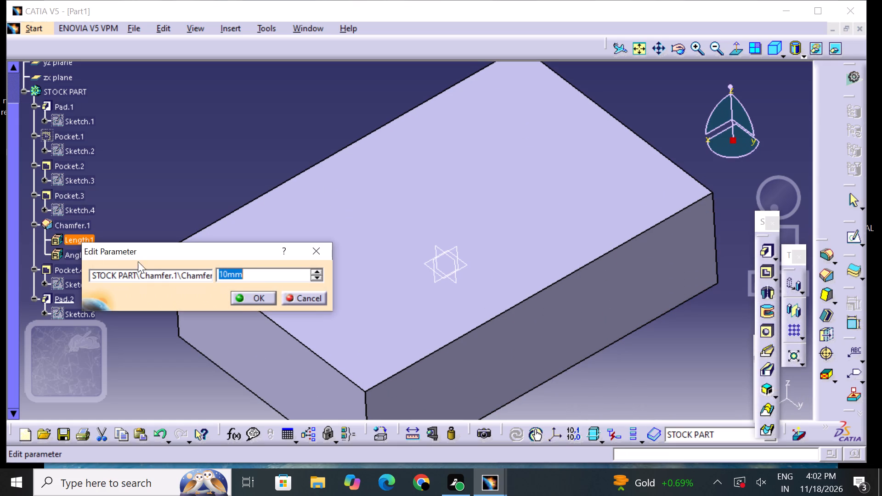
pyautogui.click(252, 296)
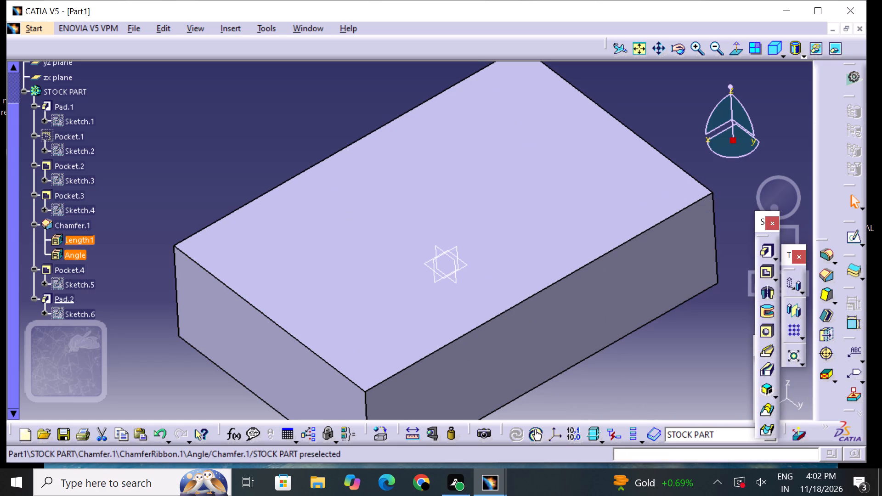
# Review the chamfer's Angle parameter and the definition of Pocket.4, keeping their values.
pyautogui.doubleClick(78, 258)
pyautogui.click(250, 308)
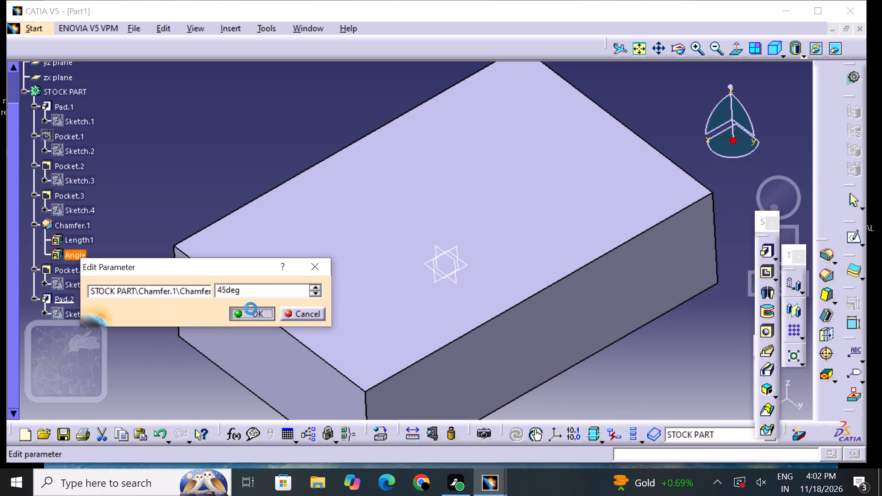
pyautogui.doubleClick(74, 270)
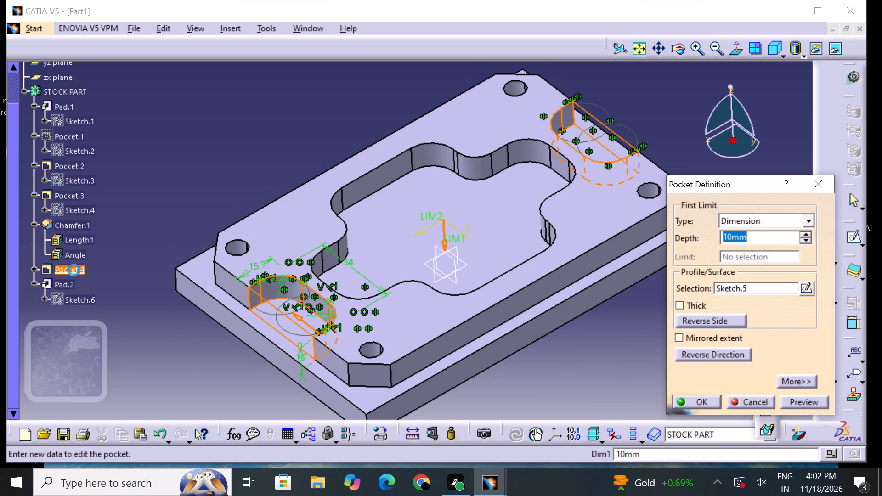
pyautogui.moveTo(322, 303); pyautogui.dragTo(294, 259, button='middle')
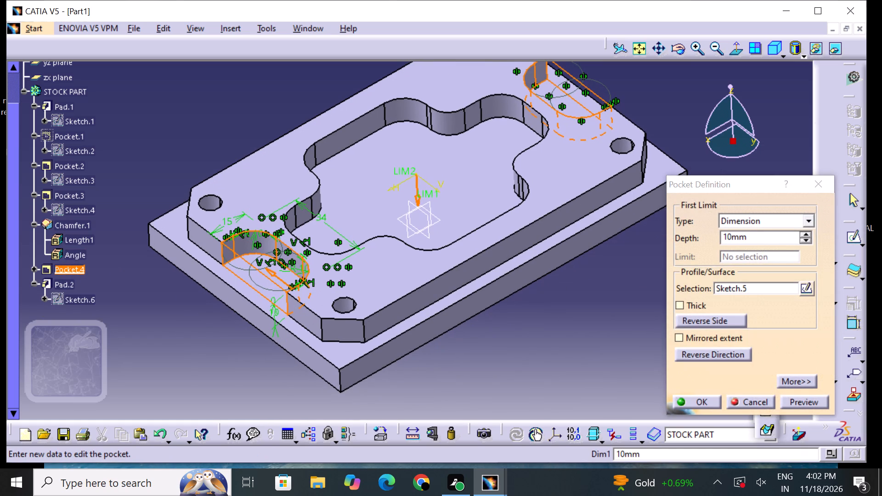
pyautogui.moveTo(630, 368); pyautogui.dragTo(616, 389, button='middle')
pyautogui.click(705, 399)
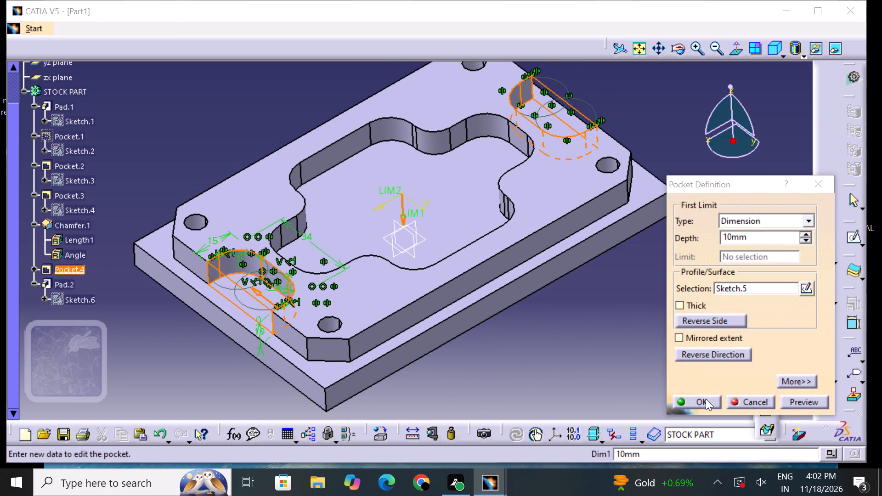
# Review the definition of the mirrored stock pad, Pad.2, without changing its settings.
pyautogui.doubleClick(68, 283)
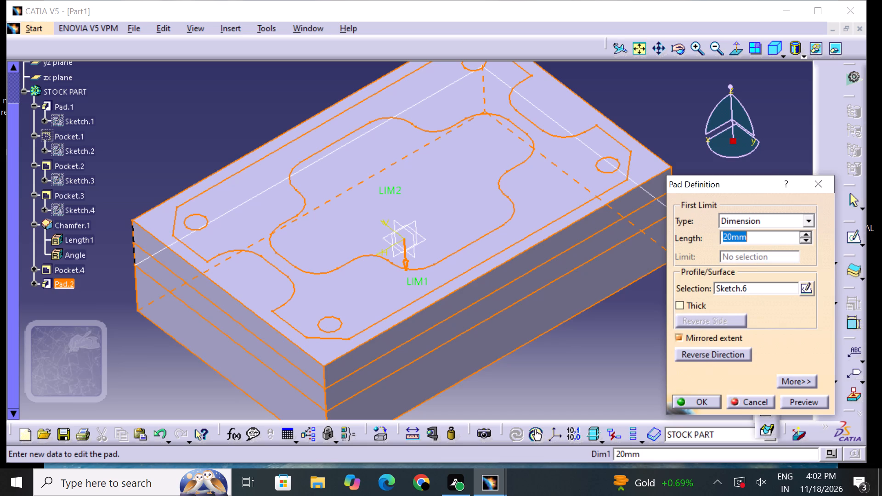
pyautogui.rightClick(532, 206)
pyautogui.click(720, 407)
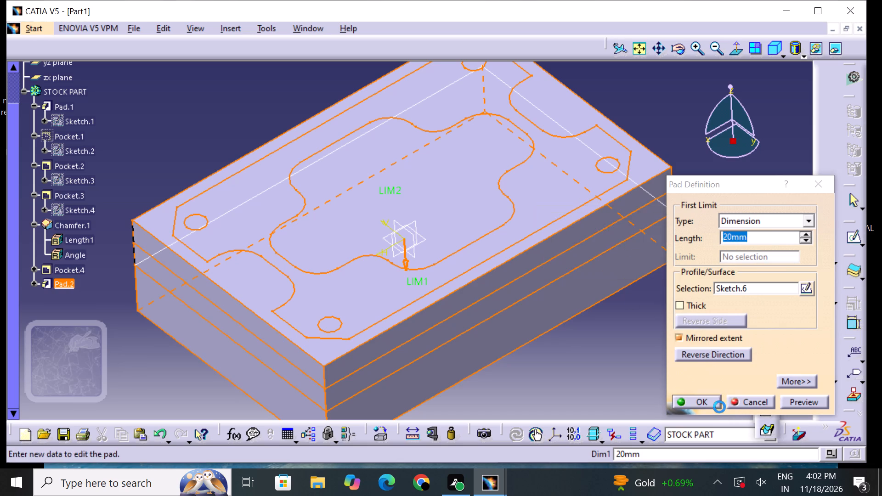
pyautogui.doubleClick(66, 282)
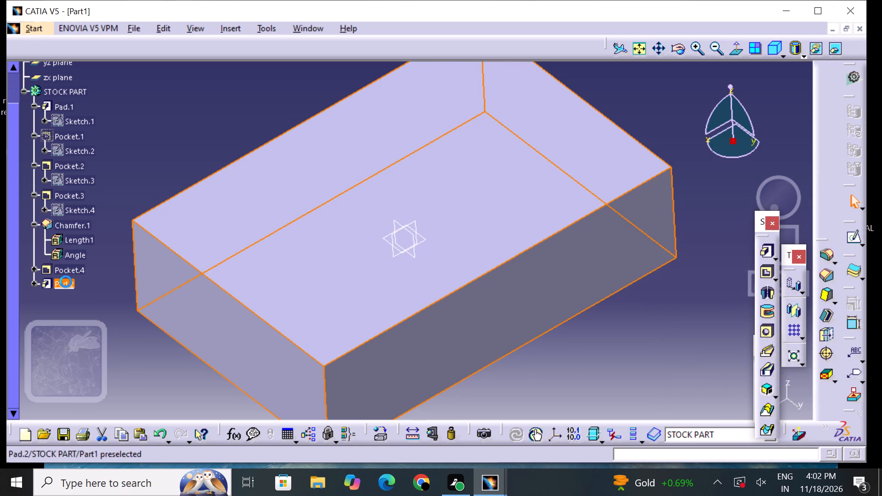
pyautogui.rightClick(65, 282)
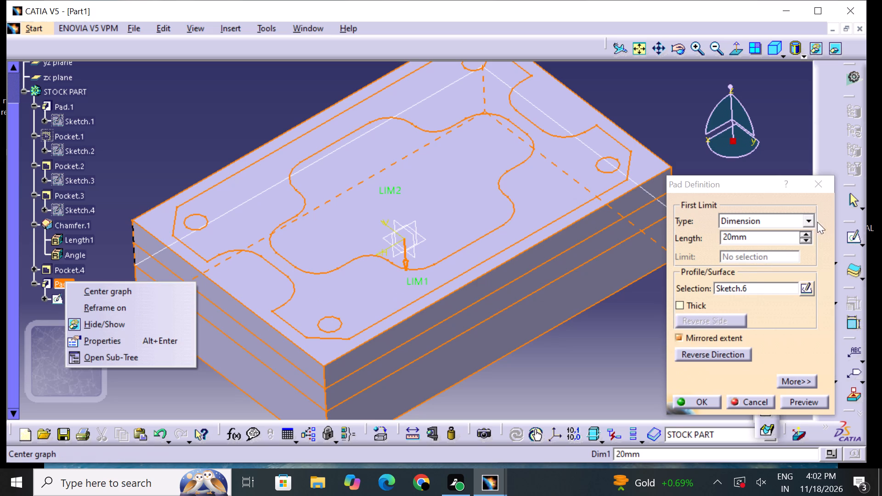
pyautogui.click(818, 184)
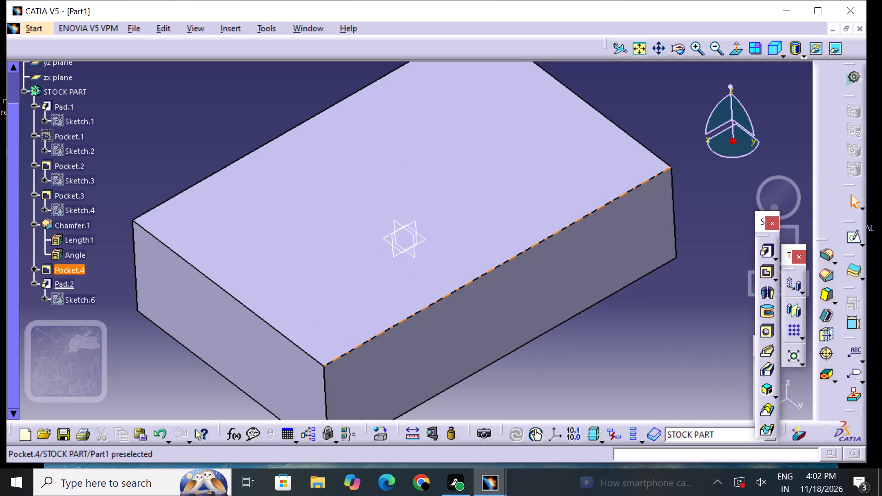
pyautogui.rightClick(58, 282)
pyautogui.click(58, 282)
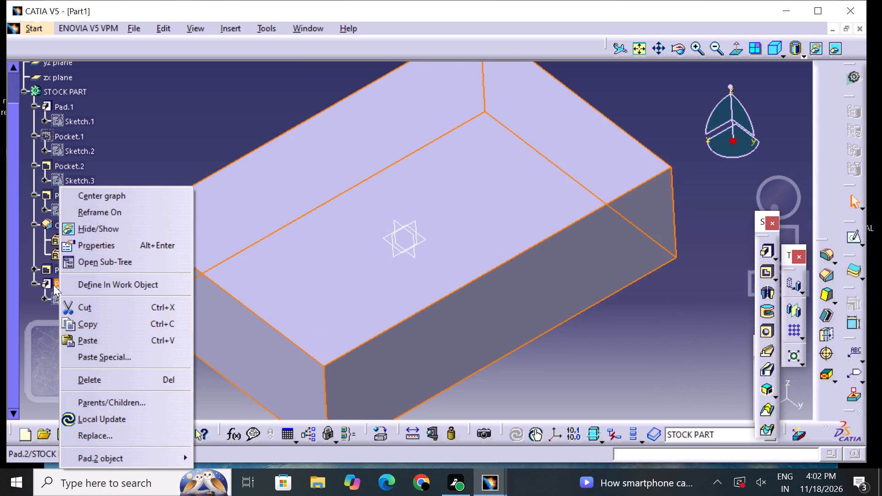
pyautogui.doubleClick(53, 285)
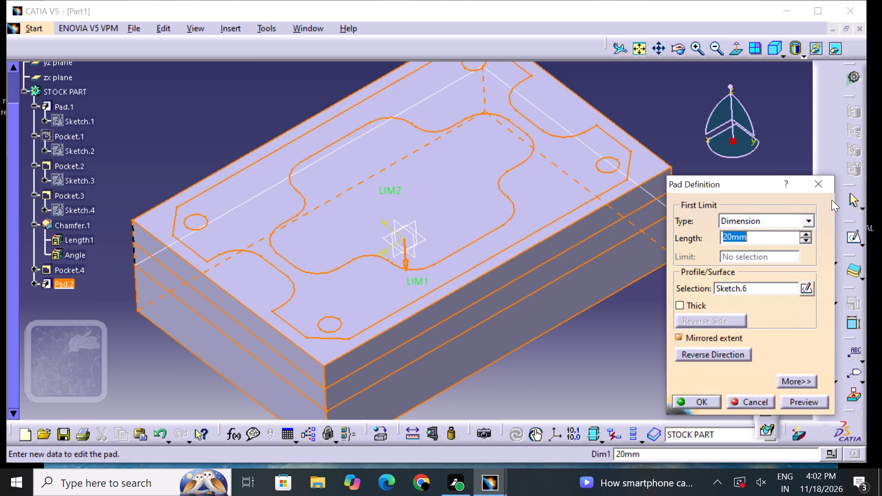
pyautogui.click(823, 188)
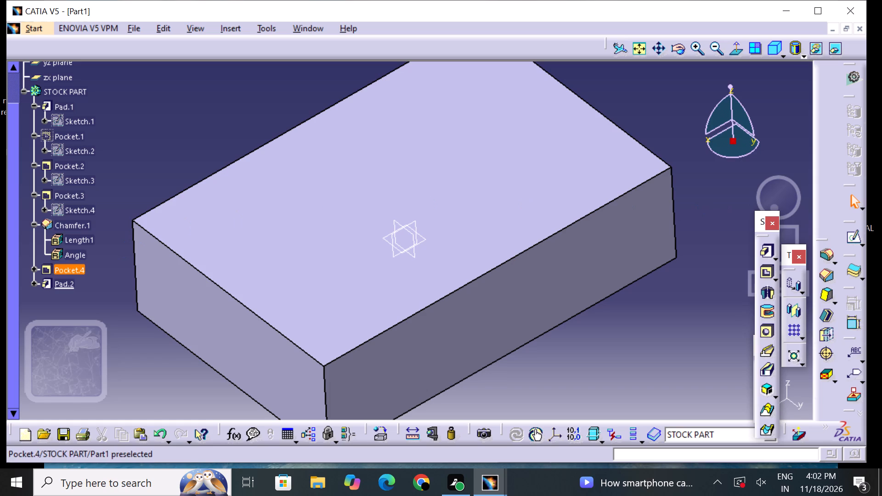
# Set the fill colour of Pocket.4 to yellow in its graphic properties.
pyautogui.rightClick(55, 268)
pyautogui.click(94, 252)
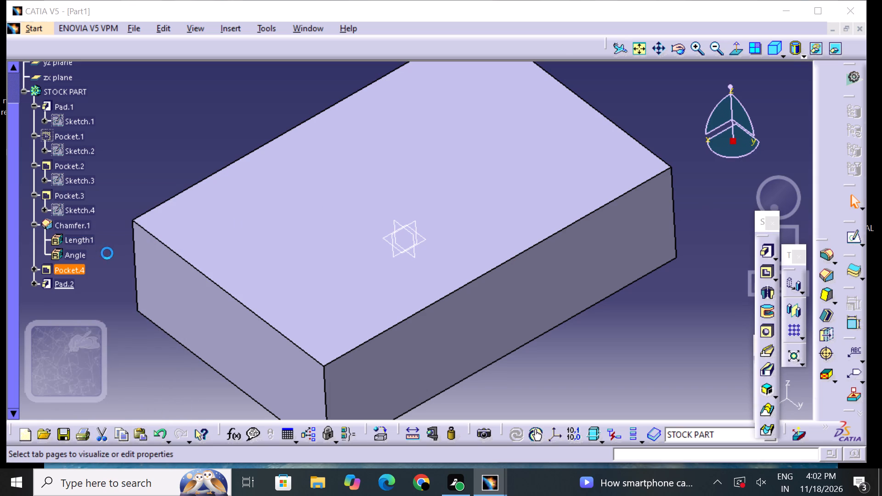
pyautogui.moveTo(545, 96); pyautogui.dragTo(546, 100)
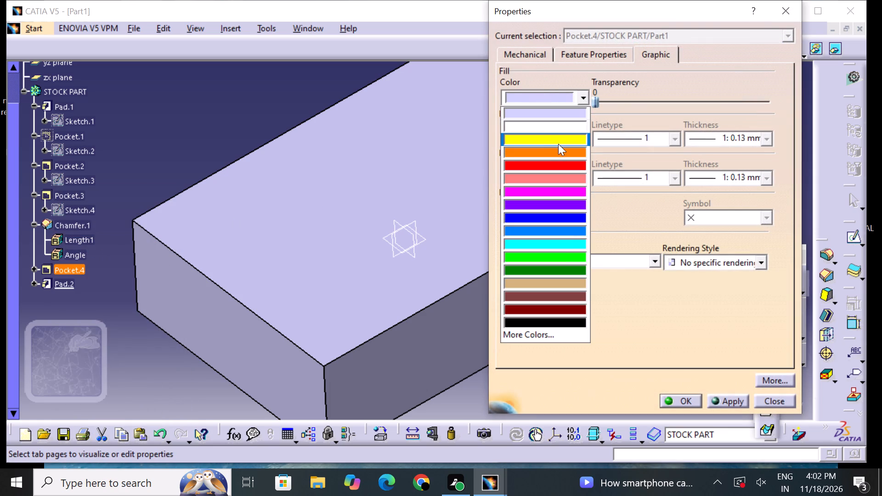
pyautogui.click(558, 144)
pyautogui.click(689, 406)
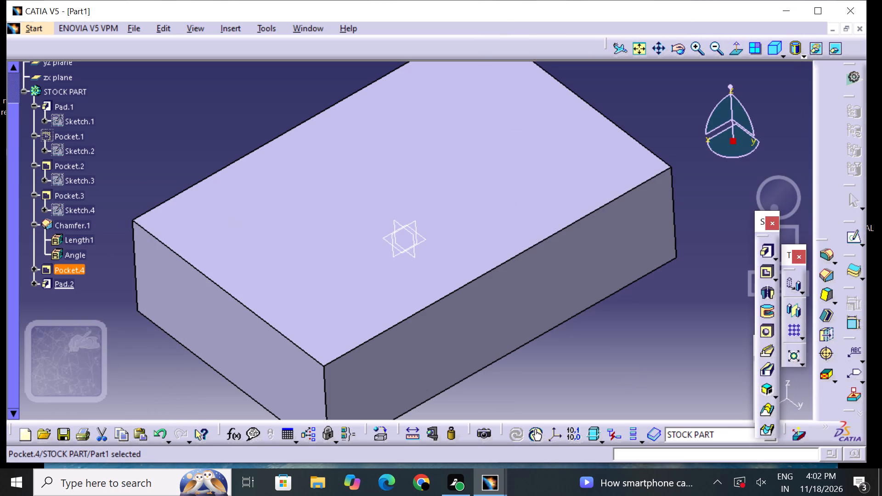
# Open the definition of the base plate's pad, Pad.1, for review and close it without changes.
pyautogui.click(484, 265)
pyautogui.doubleClick(470, 262)
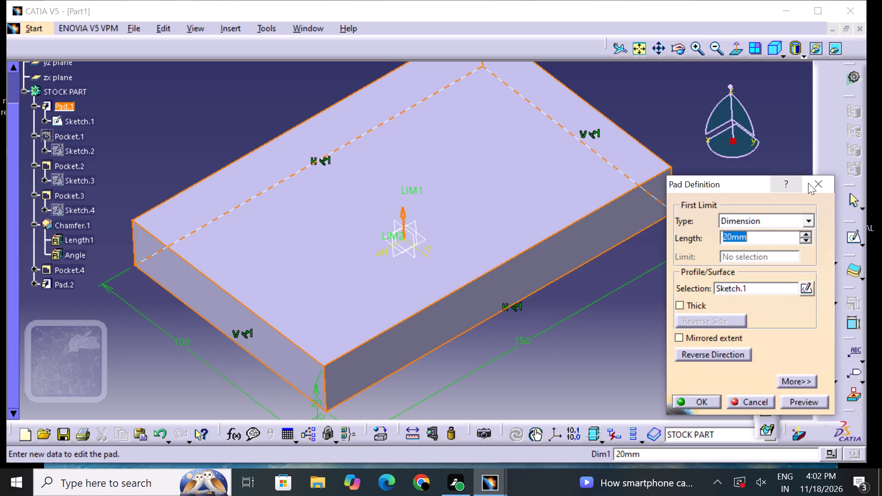
pyautogui.click(813, 183)
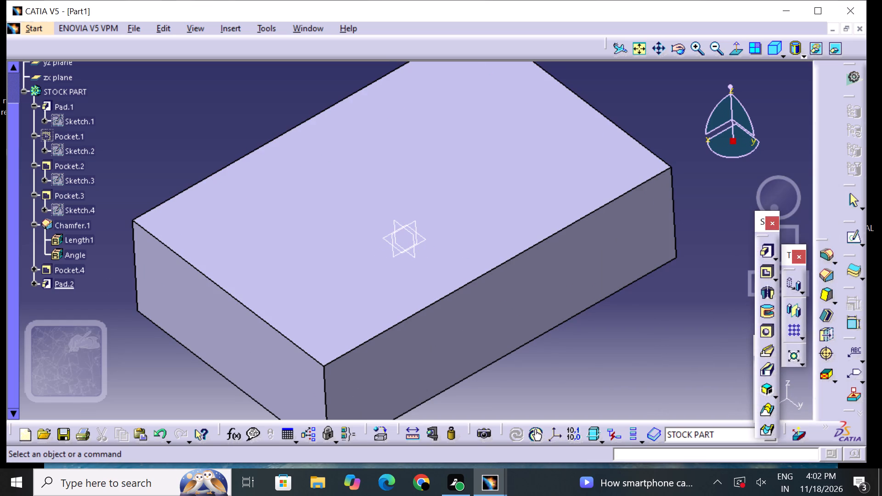
# Turn off the mirrored extent in the definition of the stock pad, Pad.2.
pyautogui.doubleClick(53, 279)
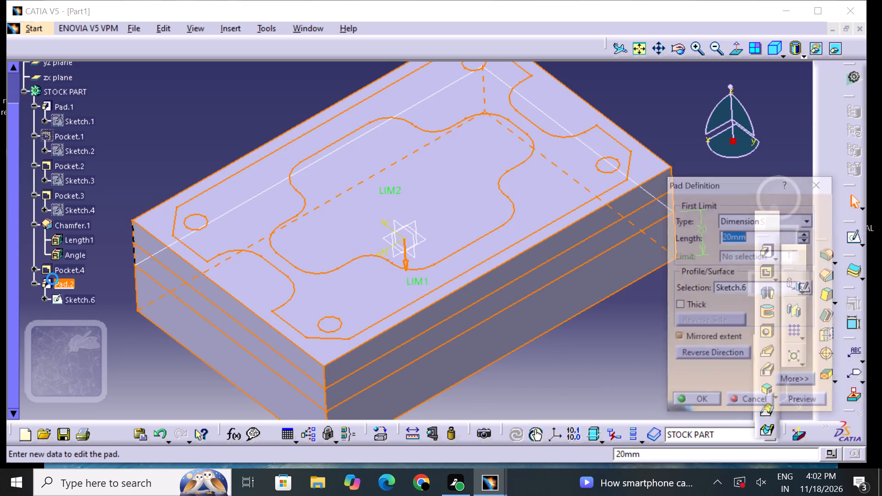
pyautogui.click(707, 335)
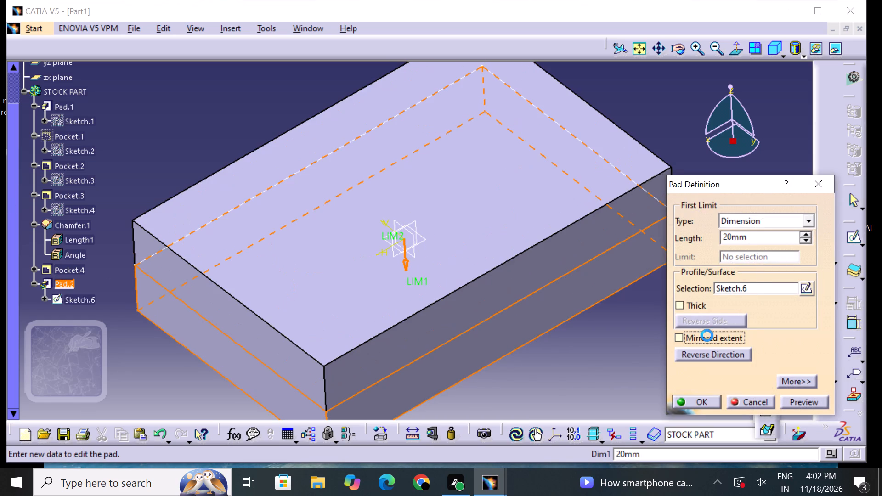
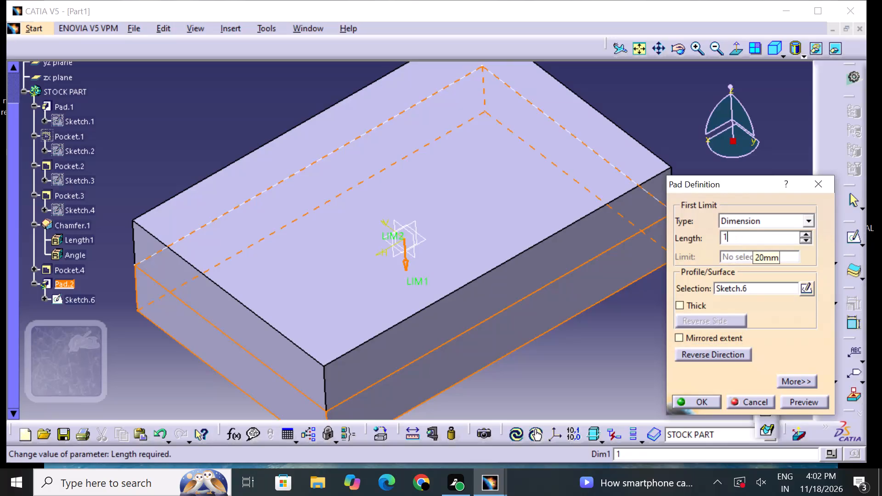
# Set the first limit length of the stock pad, Pad.2, to 1 mm.
pyautogui.press('Return')
pyautogui.click(610, 294)
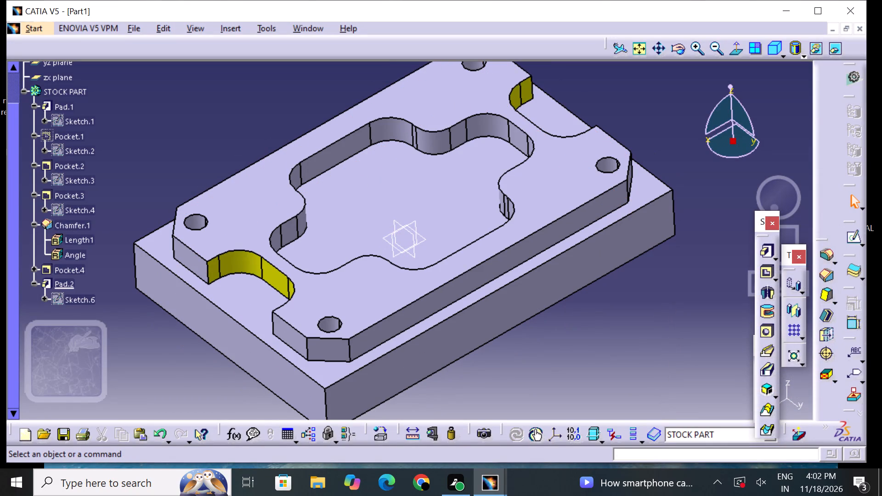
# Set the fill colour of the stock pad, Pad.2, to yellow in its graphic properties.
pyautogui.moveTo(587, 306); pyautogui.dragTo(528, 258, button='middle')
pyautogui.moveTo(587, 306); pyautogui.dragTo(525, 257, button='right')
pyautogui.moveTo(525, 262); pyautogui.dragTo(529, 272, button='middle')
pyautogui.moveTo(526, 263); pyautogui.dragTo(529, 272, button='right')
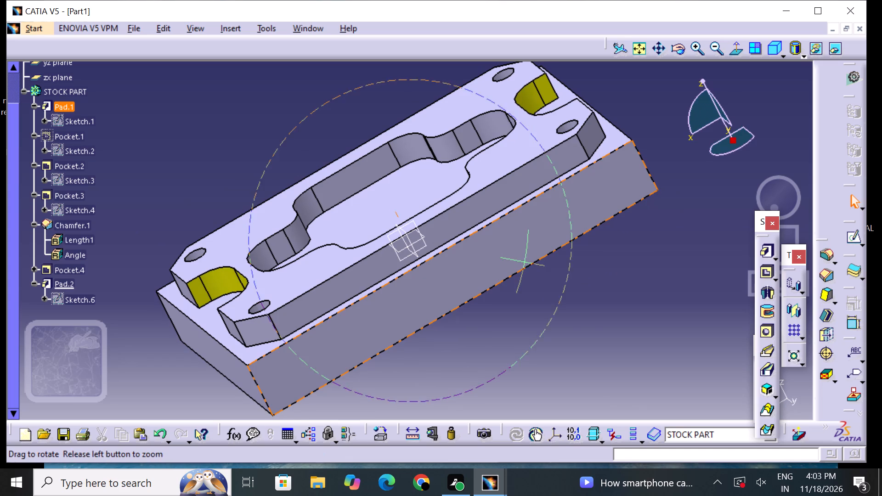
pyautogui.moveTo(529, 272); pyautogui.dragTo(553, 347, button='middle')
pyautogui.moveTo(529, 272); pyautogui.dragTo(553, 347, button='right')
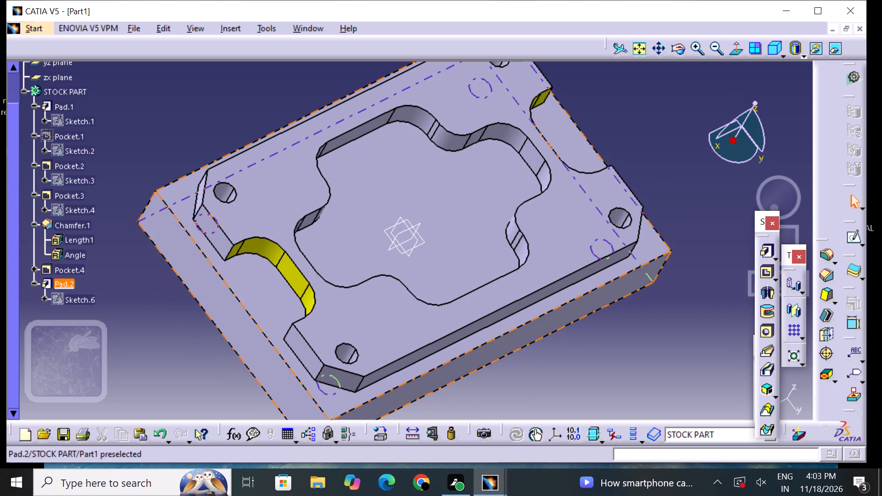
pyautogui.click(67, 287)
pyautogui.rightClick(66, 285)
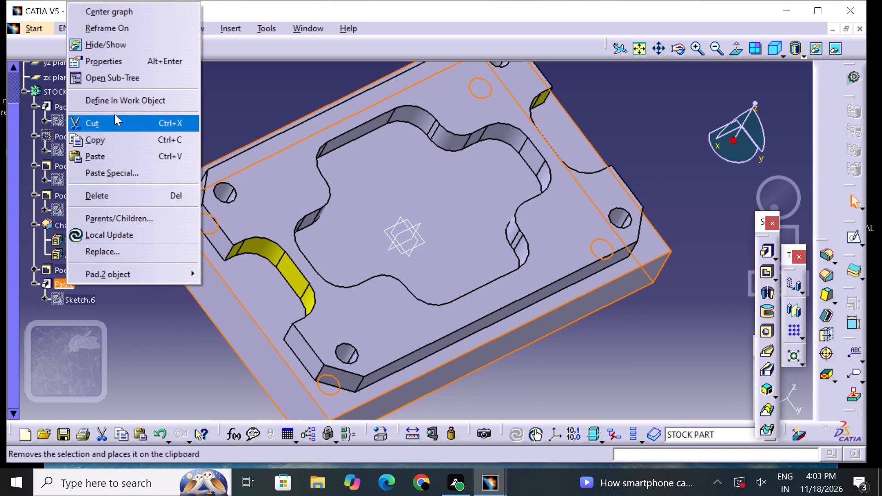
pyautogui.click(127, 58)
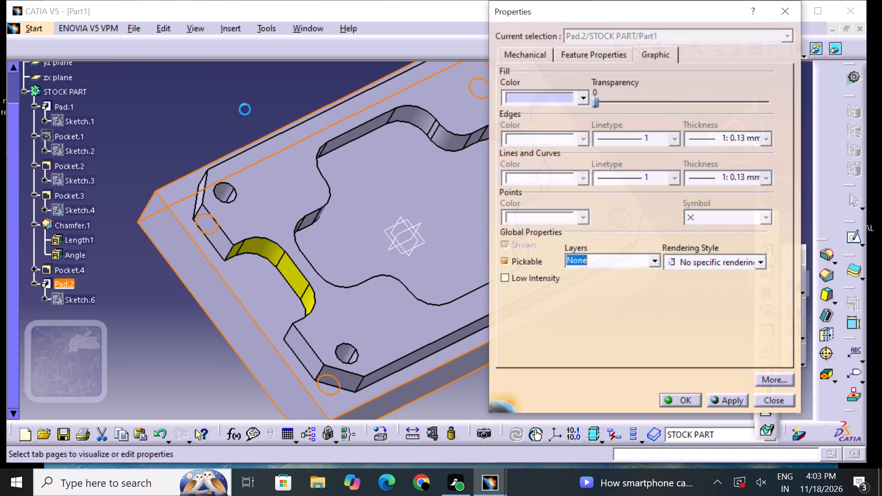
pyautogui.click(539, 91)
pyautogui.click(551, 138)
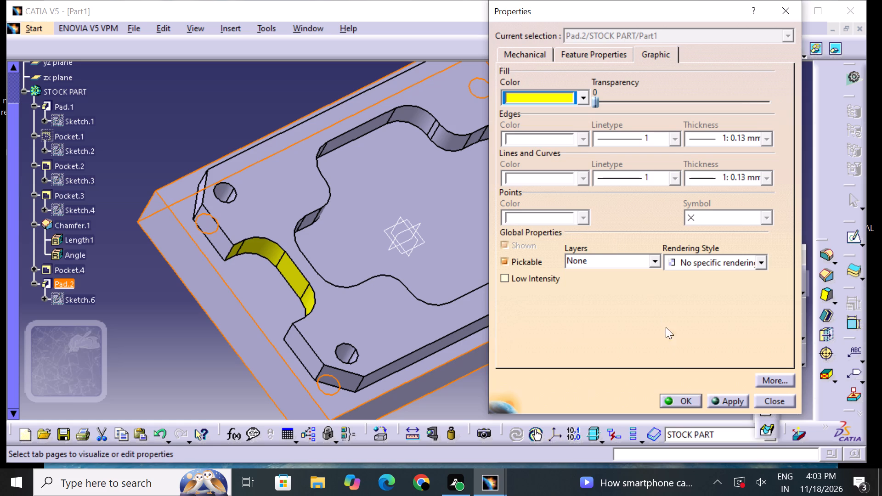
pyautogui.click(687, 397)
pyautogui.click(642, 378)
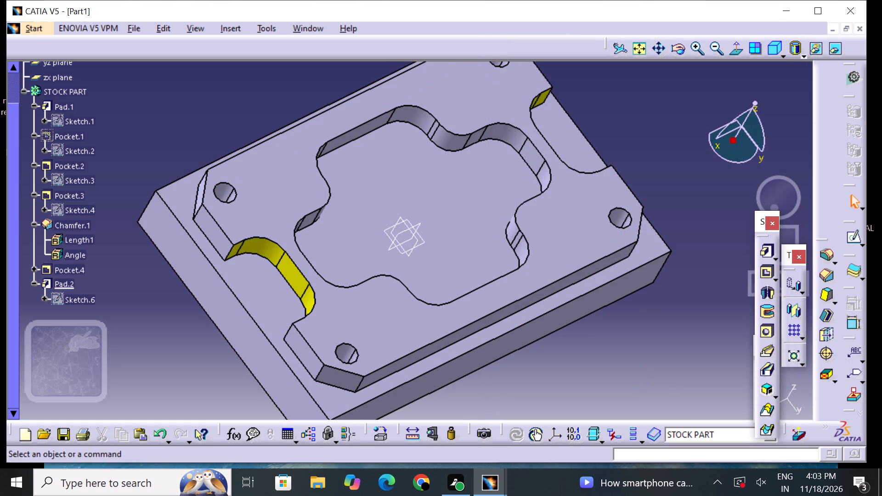
# Set the fill colour of the central pocket's floor face, on Pocket.2, to orange.
pyautogui.moveTo(612, 345); pyautogui.dragTo(605, 338, button='middle')
pyautogui.moveTo(612, 344); pyautogui.dragTo(539, 292, button='right')
pyautogui.click(384, 196)
pyautogui.rightClick(384, 196)
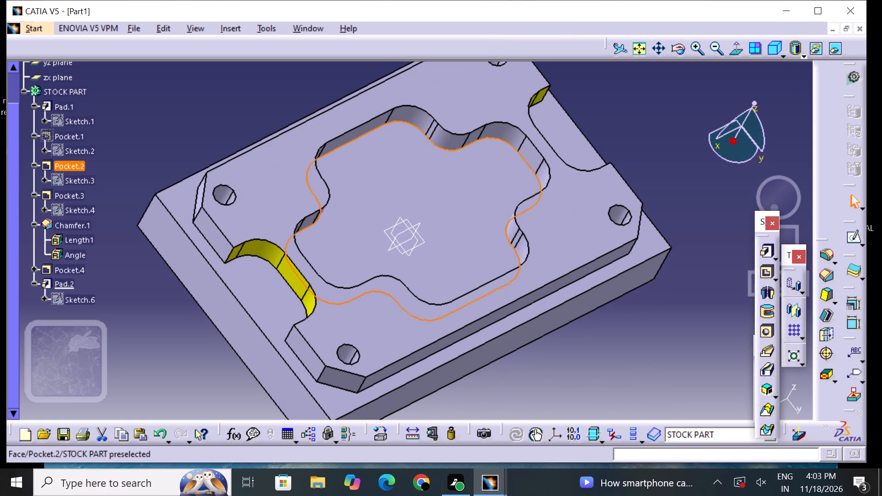
pyautogui.click(426, 249)
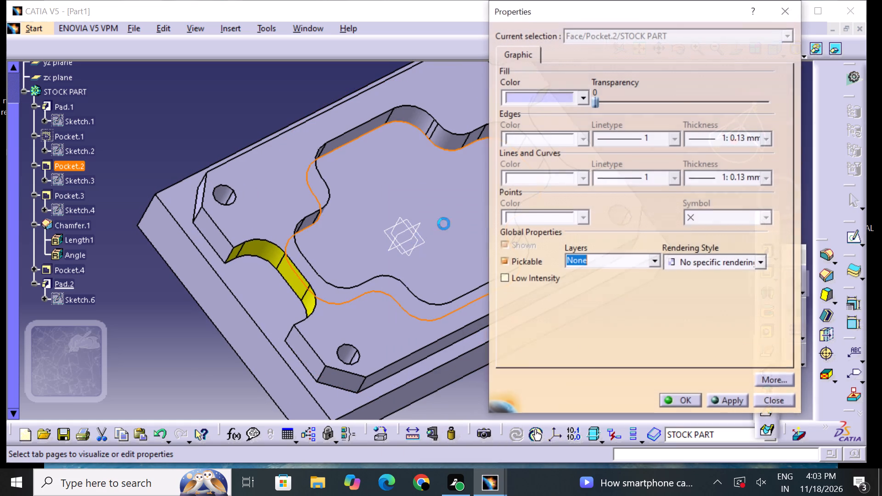
pyautogui.click(546, 94)
pyautogui.click(557, 149)
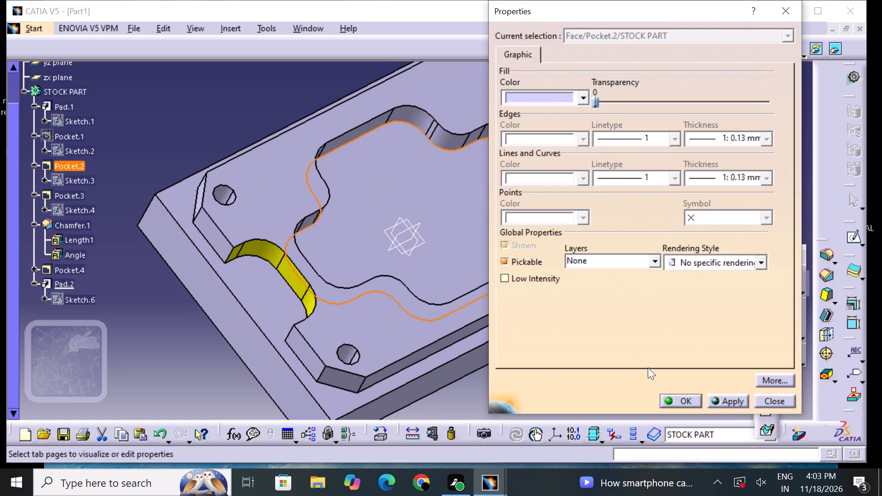
pyautogui.click(682, 400)
pyautogui.click(646, 384)
# Set the fill colour of the raised block's top face, on Pad.1, to orange.
pyautogui.click(564, 221)
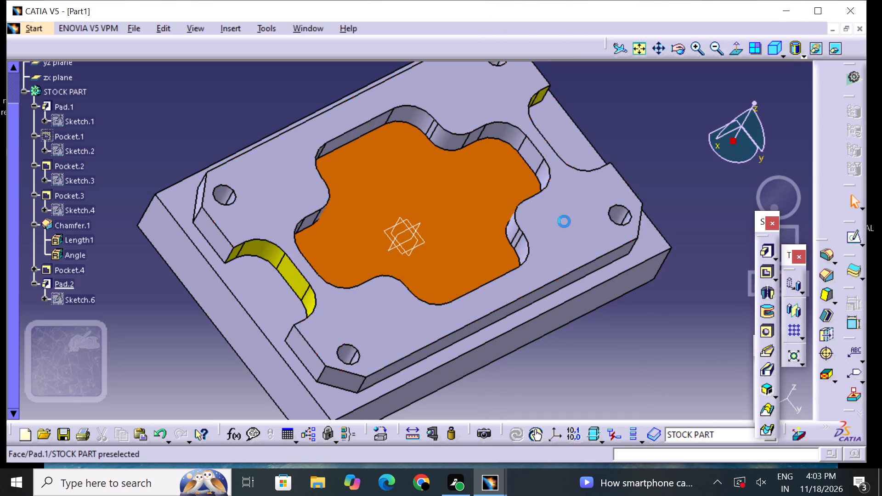
pyautogui.rightClick(564, 221)
pyautogui.click(606, 251)
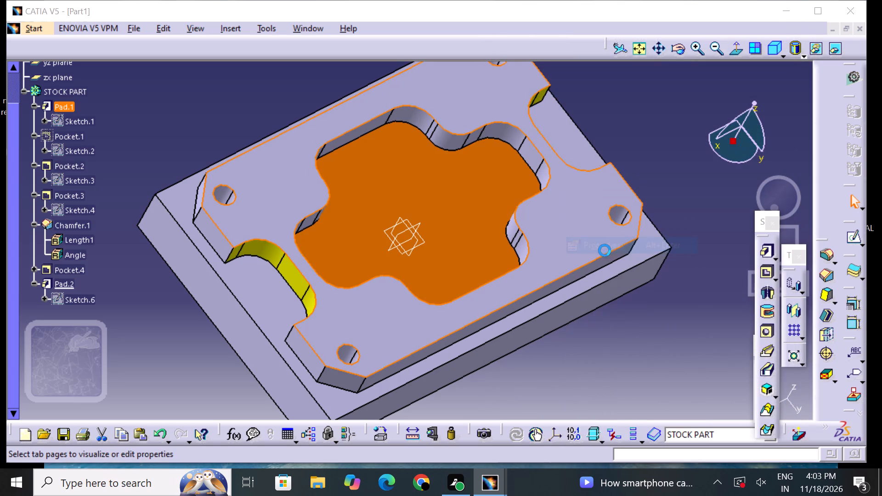
pyautogui.click(561, 94)
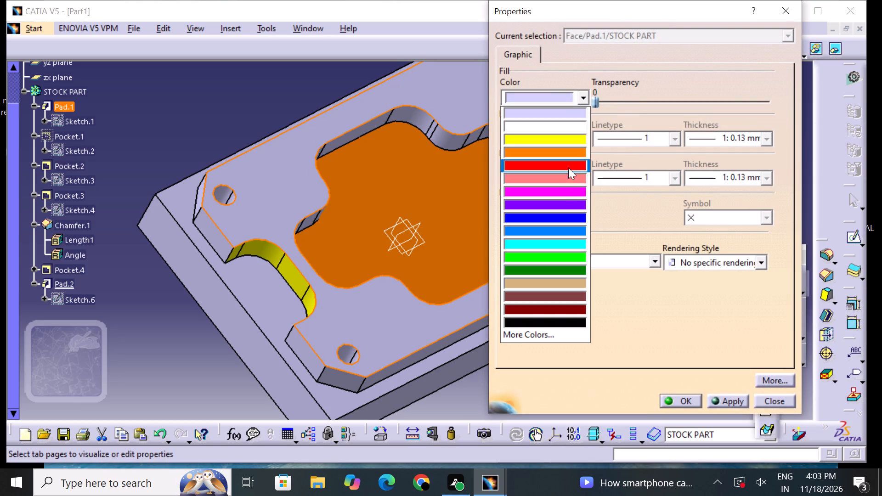
pyautogui.click(563, 152)
pyautogui.click(682, 402)
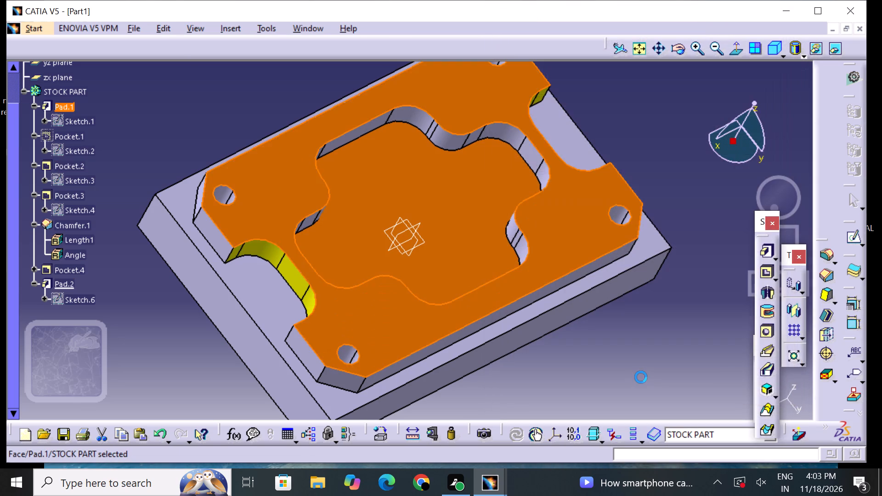
pyautogui.click(641, 377)
# Set the fill colour of the ledge face around the raised block, on Pocket.3, to orange.
pyautogui.click(576, 146)
pyautogui.rightClick(576, 146)
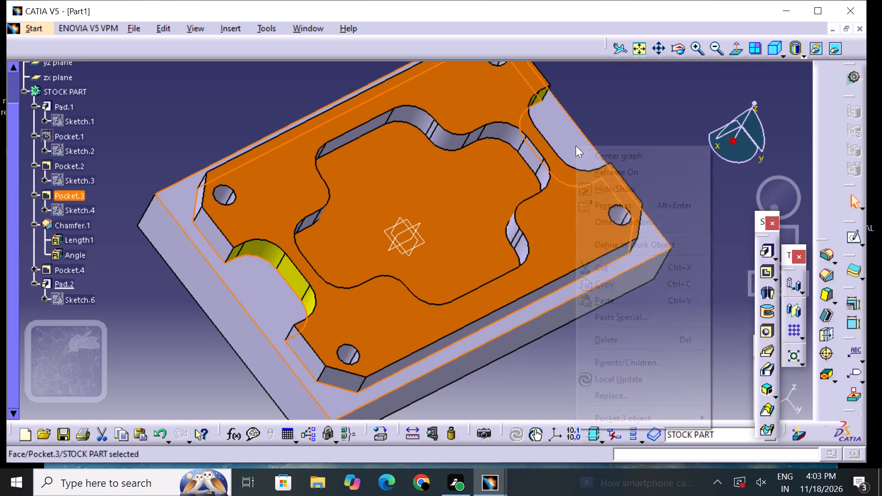
pyautogui.click(629, 212)
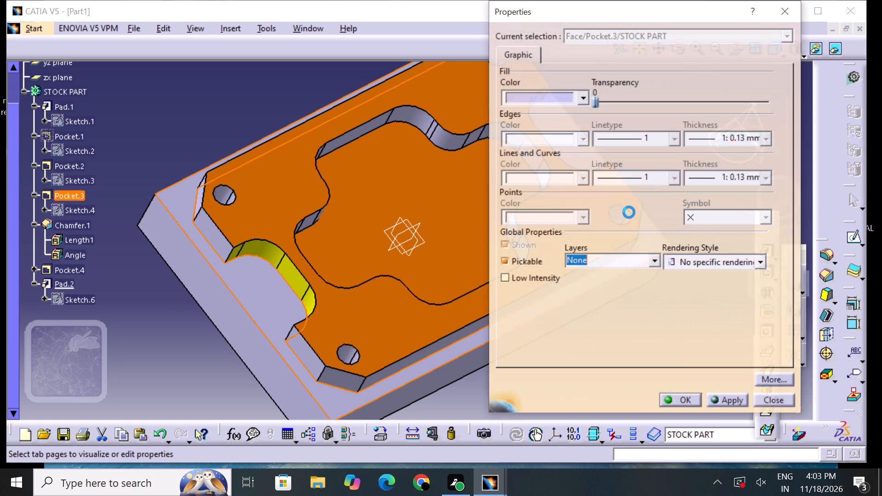
pyautogui.click(543, 91)
pyautogui.click(554, 142)
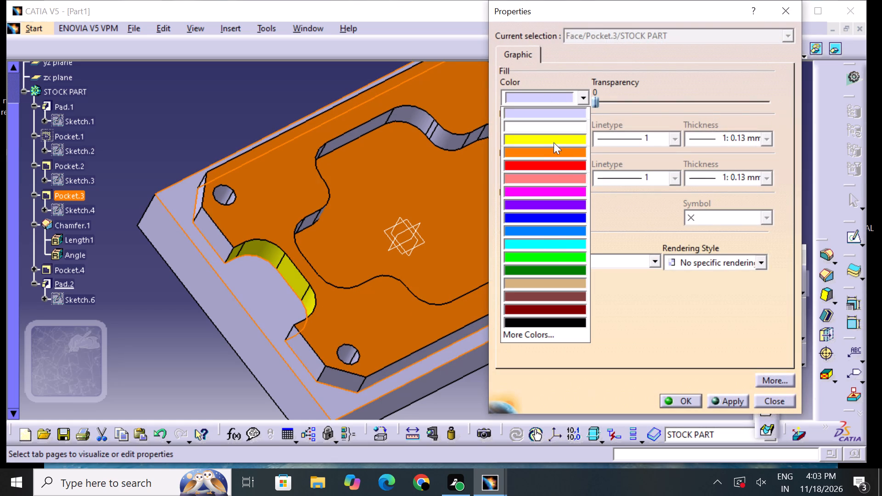
pyautogui.click(549, 104)
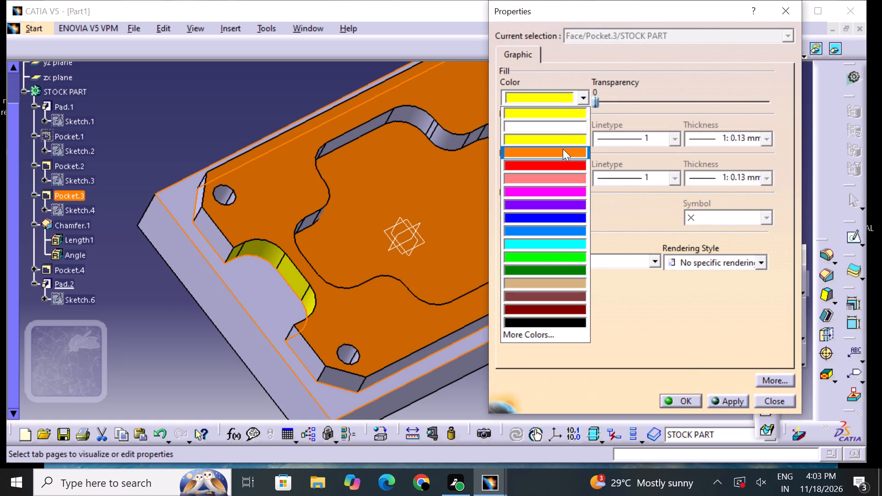
pyautogui.click(563, 149)
pyautogui.click(684, 398)
pyautogui.click(634, 388)
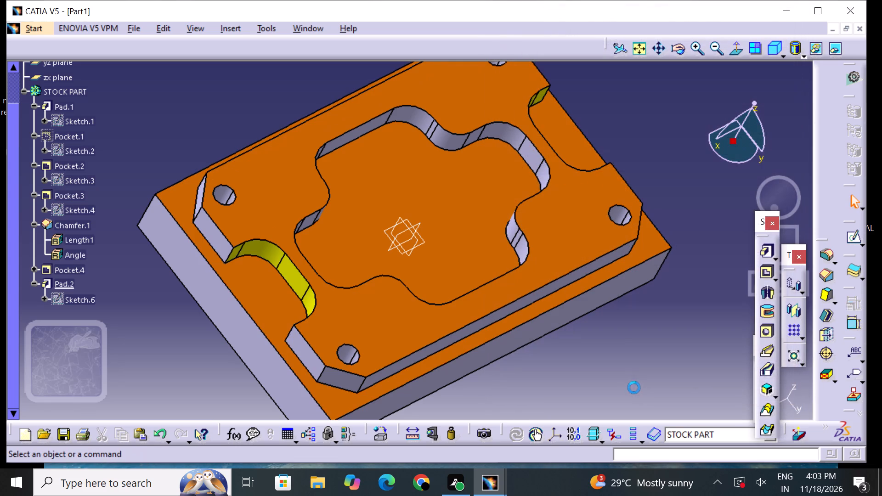
# Set the fill colour of a long side face of the base plate, on Pad.1, to orange.
pyautogui.moveTo(603, 337); pyautogui.dragTo(431, 90, button='middle')
pyautogui.moveTo(595, 337); pyautogui.dragTo(431, 90, button='right')
pyautogui.click(431, 150)
pyautogui.rightClick(431, 150)
pyautogui.click(483, 208)
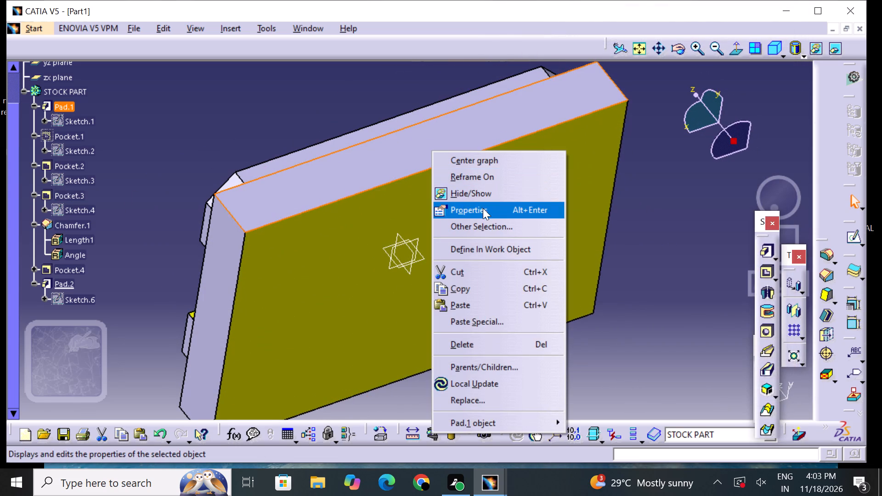
pyautogui.click(545, 104)
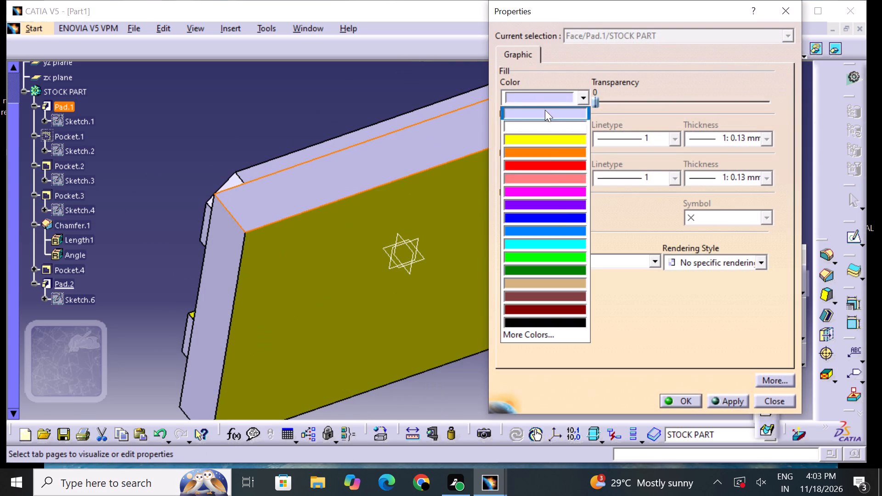
pyautogui.moveTo(556, 151); pyautogui.dragTo(560, 169)
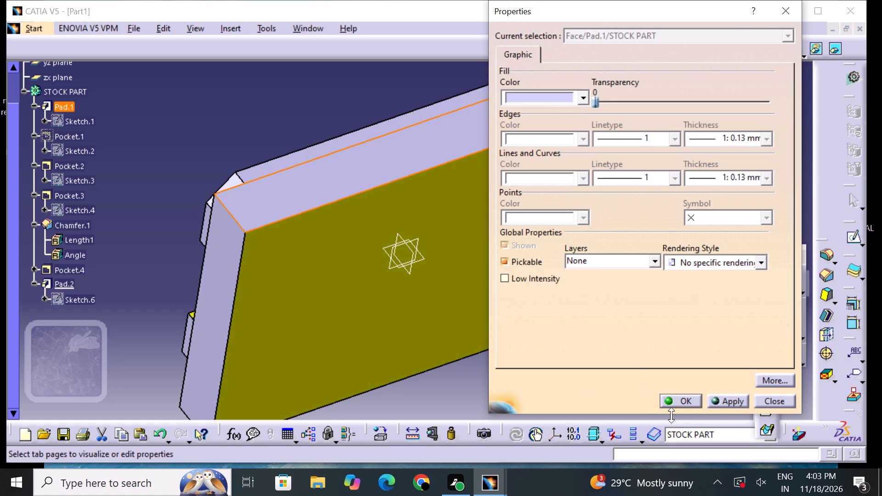
pyautogui.moveTo(540, 97); pyautogui.dragTo(539, 104)
pyautogui.click(549, 152)
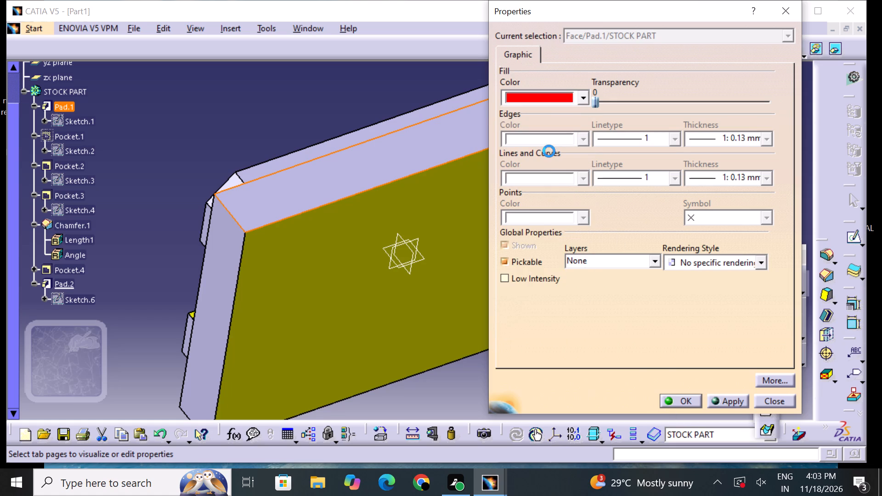
pyautogui.click(688, 402)
pyautogui.moveTo(641, 401); pyautogui.dragTo(634, 395)
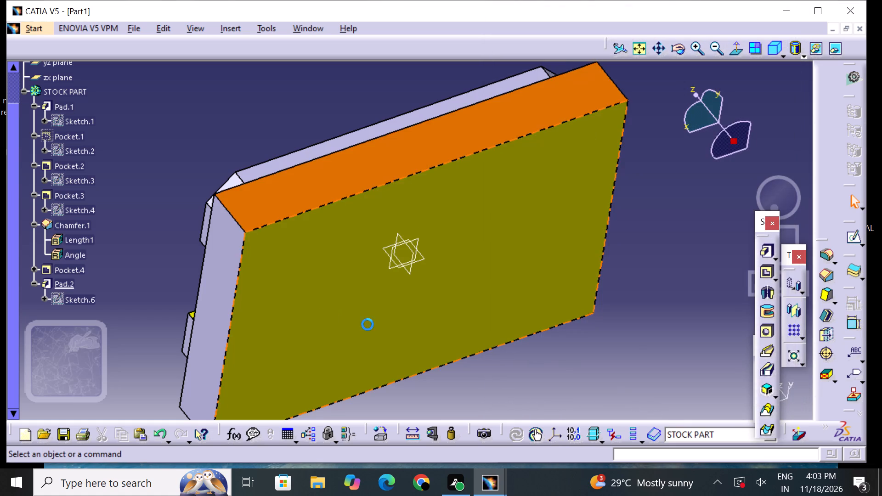
# Set the fill colour of the adjoining short end face of the base plate, on Pad.1, to orange.
pyautogui.click(209, 284)
pyautogui.rightClick(209, 284)
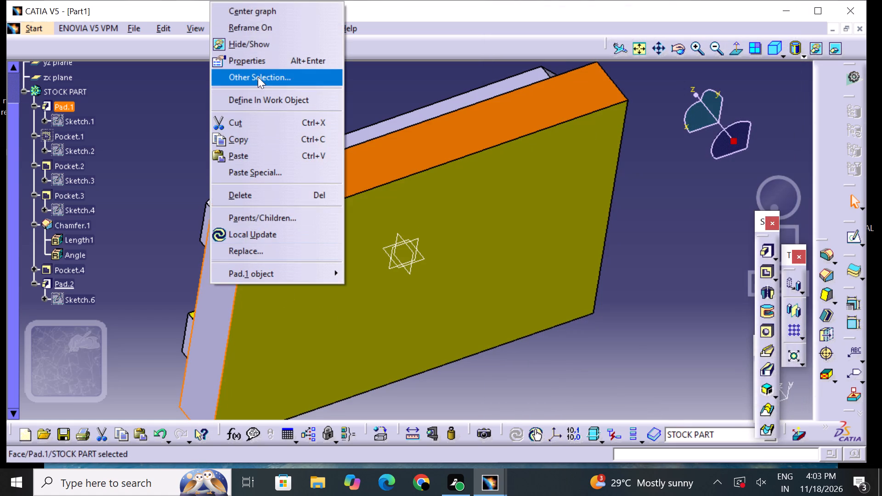
pyautogui.click(264, 66)
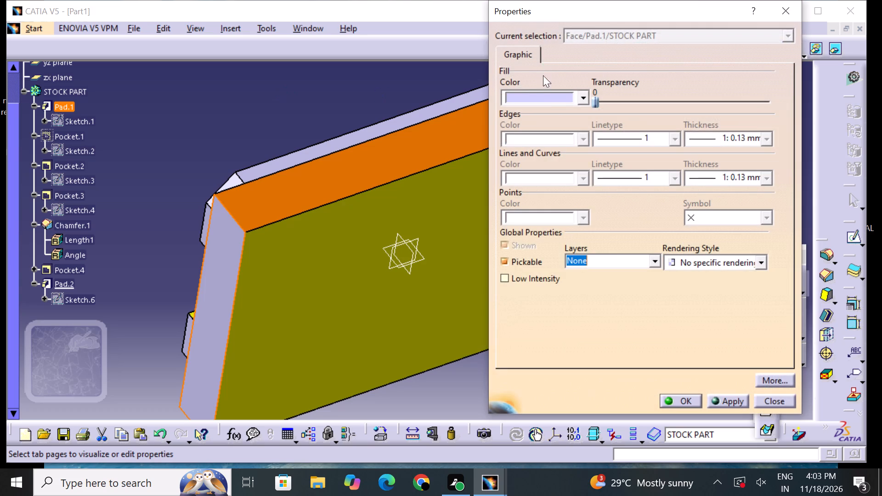
pyautogui.click(549, 90)
pyautogui.click(551, 144)
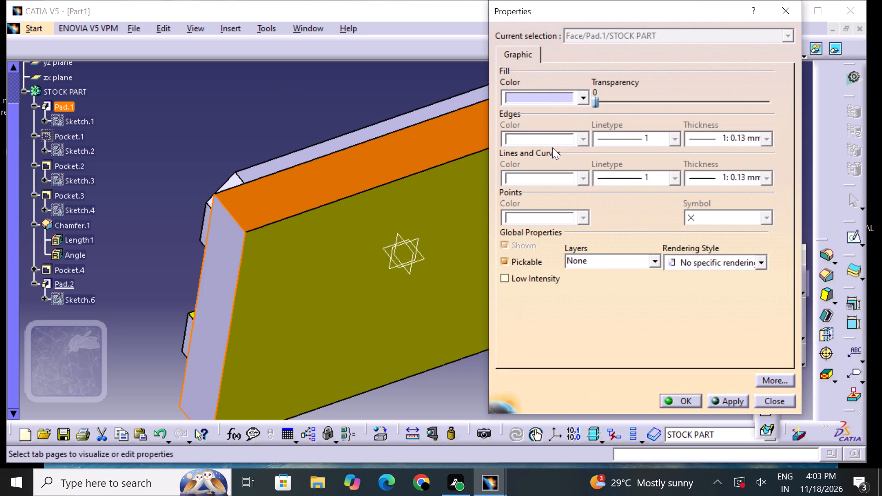
pyautogui.click(679, 392)
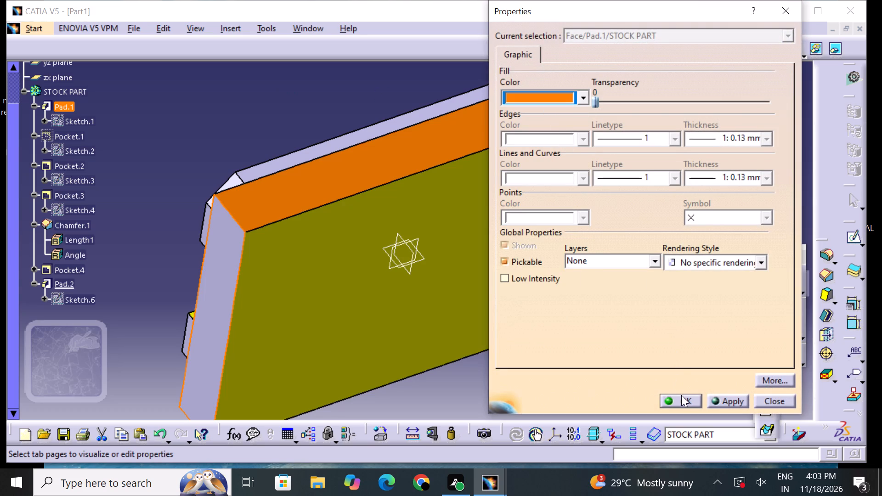
pyautogui.click(681, 395)
pyautogui.click(615, 359)
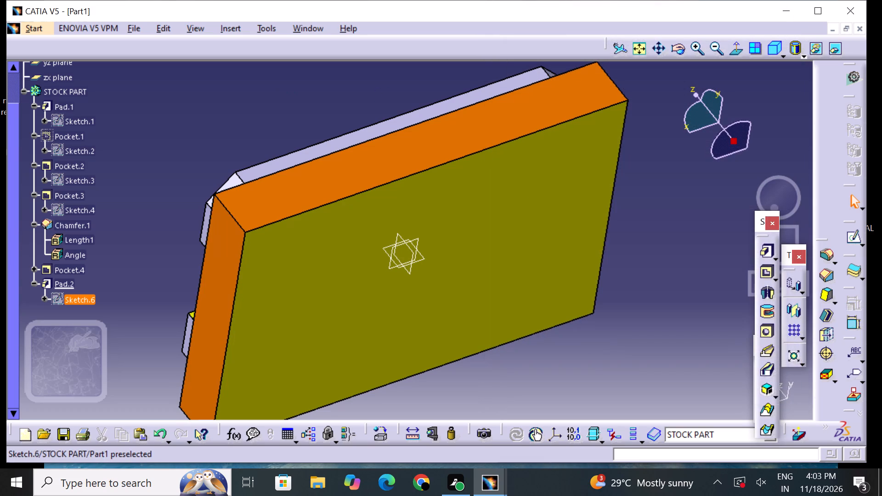
# Set the fill colour of the stock pad, Pad.2, to orange in its graphic properties.
pyautogui.click(57, 282)
pyautogui.rightClick(57, 281)
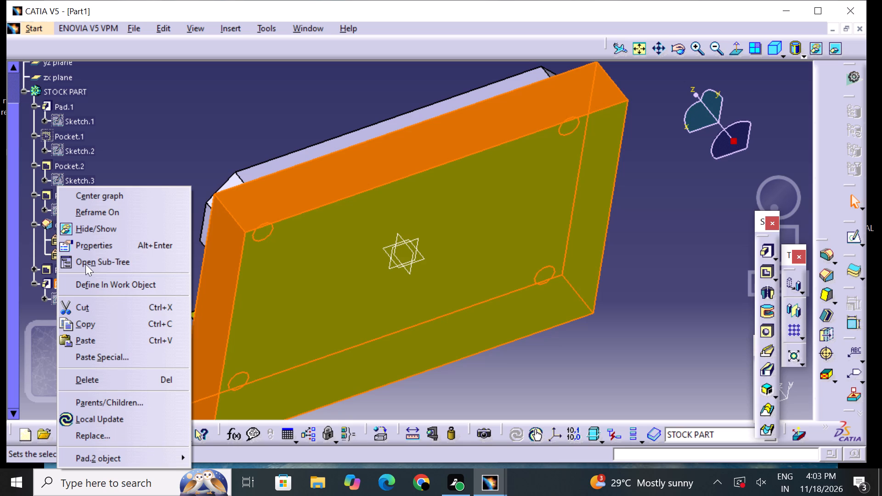
pyautogui.click(96, 249)
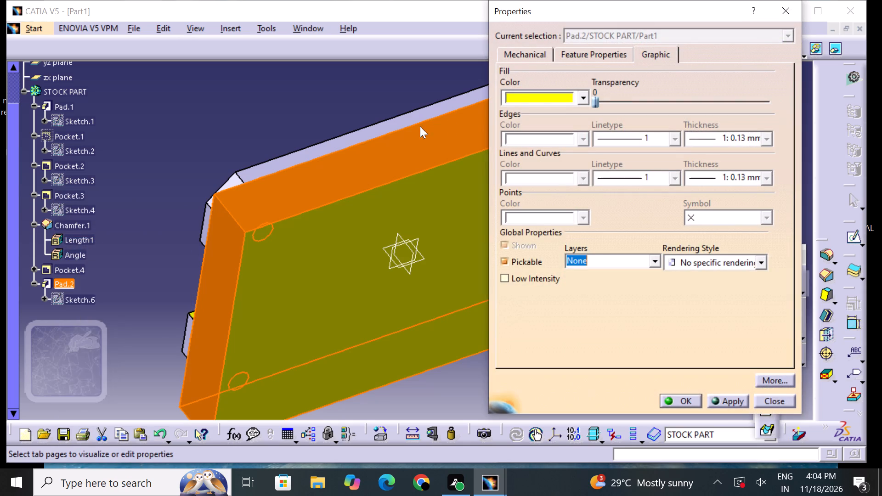
pyautogui.click(532, 97)
pyautogui.click(546, 154)
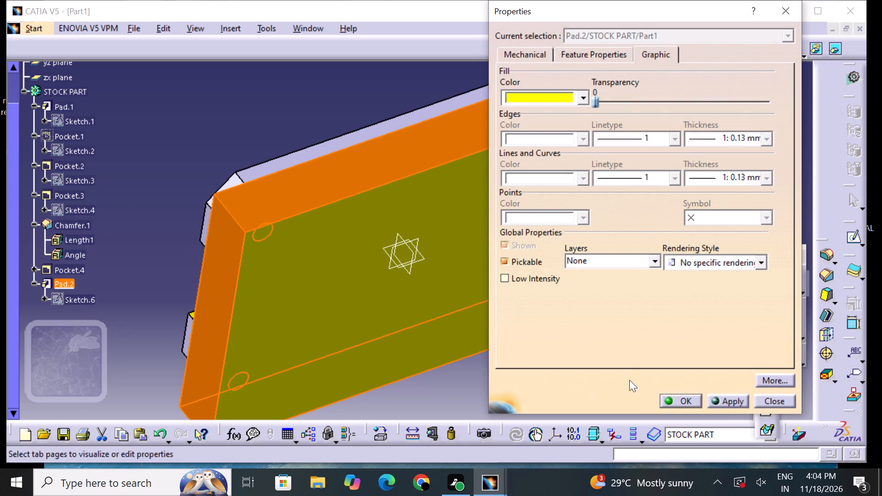
pyautogui.click(685, 398)
pyautogui.click(648, 383)
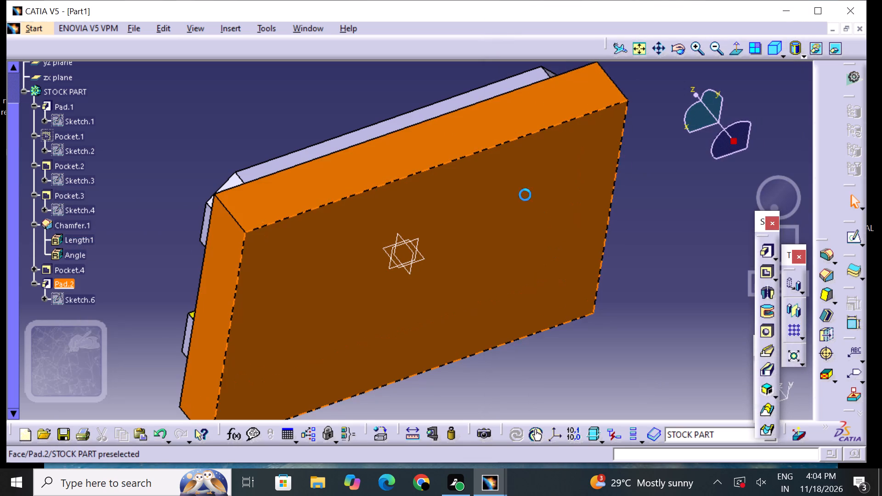
# Set the fill colour of the whole Pocket.3 feature to orange in its graphic properties.
pyautogui.moveTo(492, 134); pyautogui.dragTo(576, 304, button='middle')
pyautogui.moveTo(492, 135); pyautogui.dragTo(578, 304, button='right')
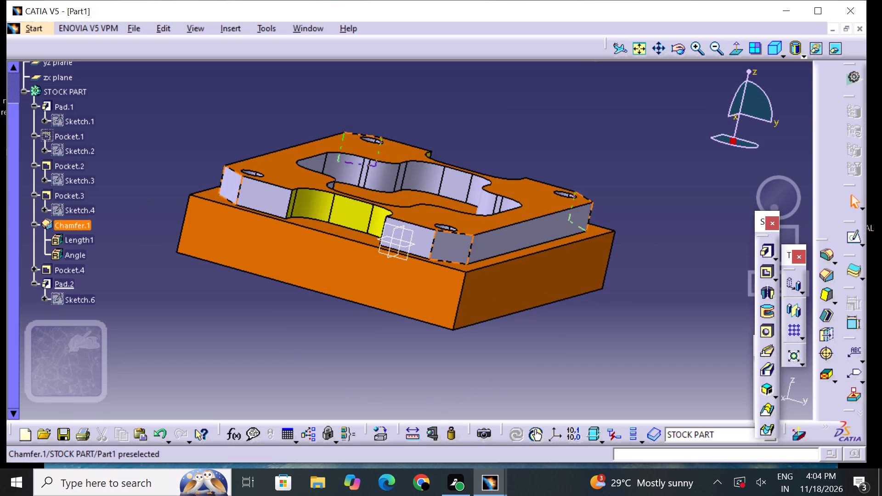
pyautogui.click(67, 196)
pyautogui.rightClick(67, 196)
pyautogui.click(113, 248)
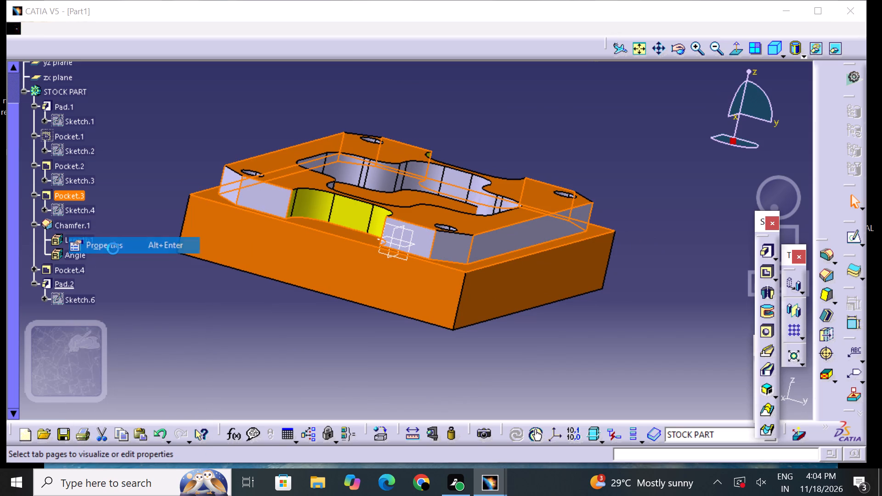
pyautogui.moveTo(541, 86); pyautogui.dragTo(540, 94)
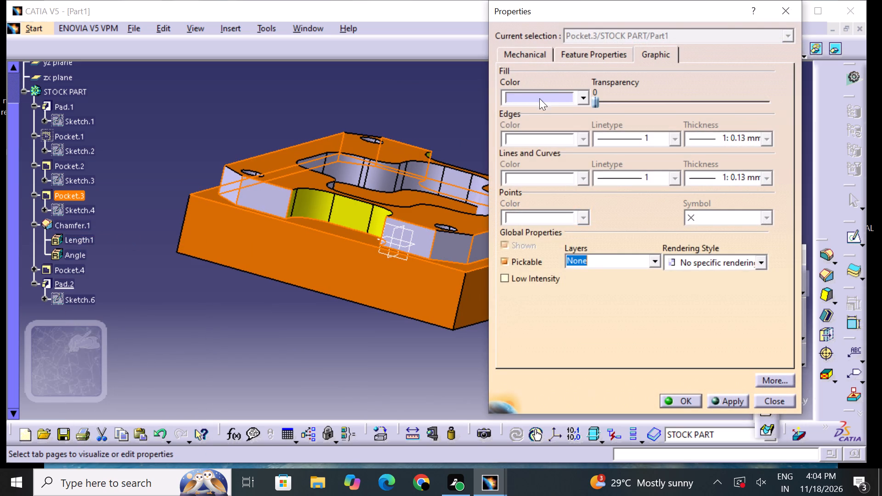
pyautogui.click(539, 98)
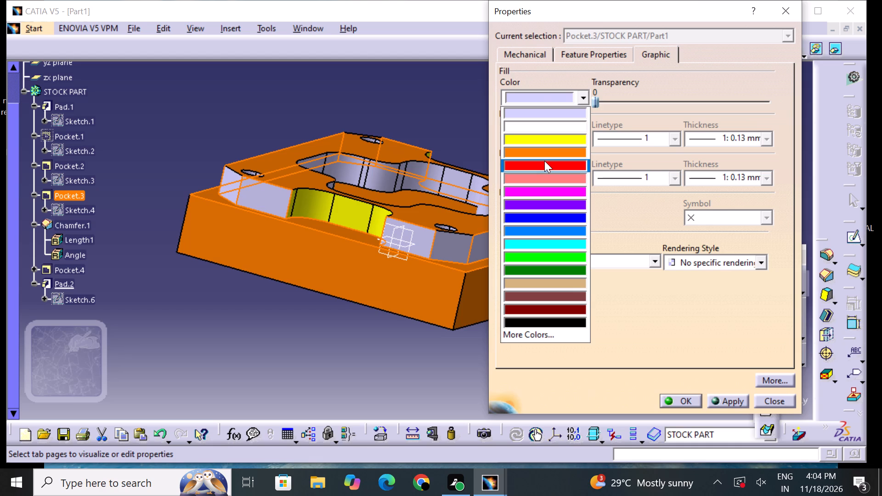
pyautogui.click(562, 155)
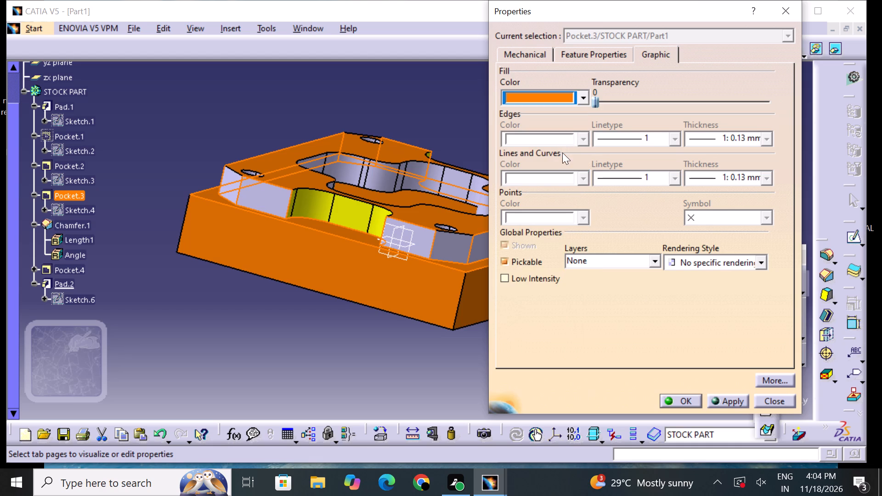
pyautogui.click(692, 397)
pyautogui.click(567, 380)
# Set the fill colour of the corner chamfers, Chamfer.1, to orange in their graphic properties.
pyautogui.moveTo(604, 307); pyautogui.dragTo(579, 338, button='middle')
pyautogui.moveTo(604, 307); pyautogui.dragTo(571, 340, button='right')
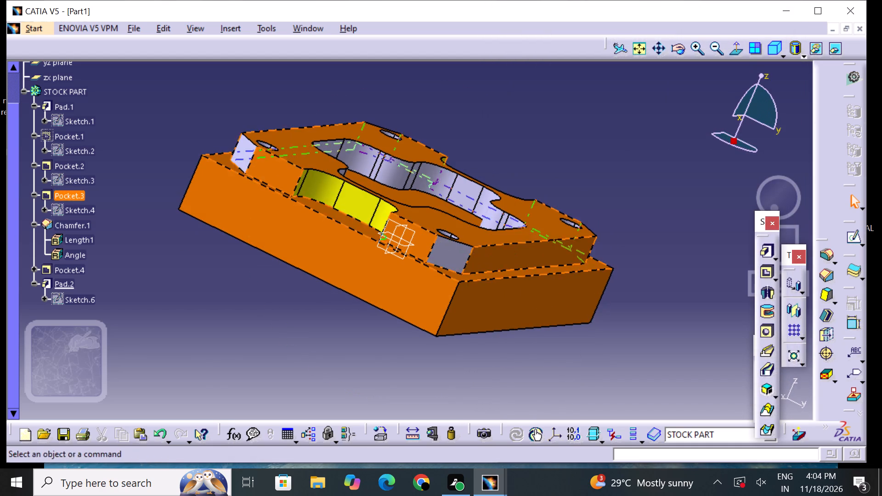
pyautogui.click(67, 219)
pyautogui.rightClick(67, 219)
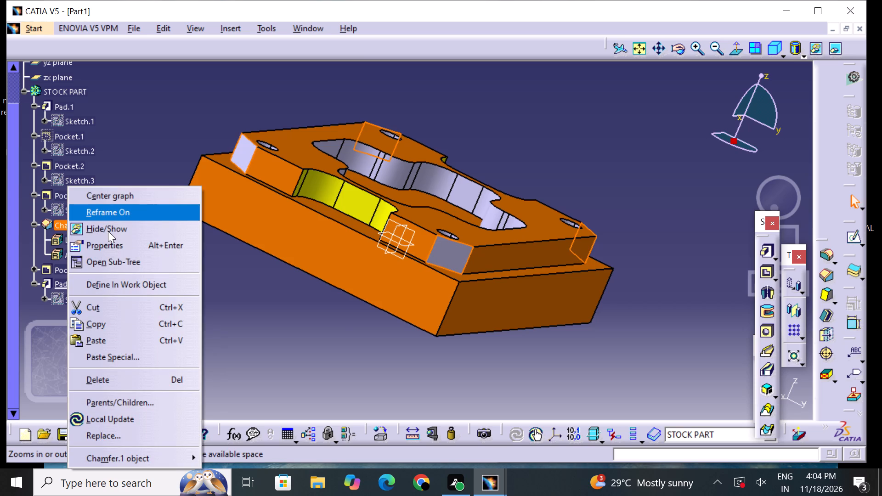
pyautogui.click(111, 241)
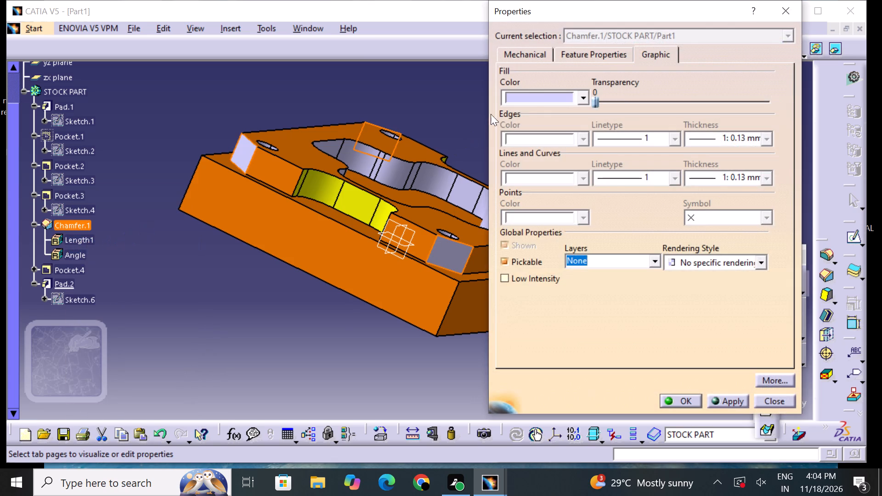
pyautogui.click(555, 98)
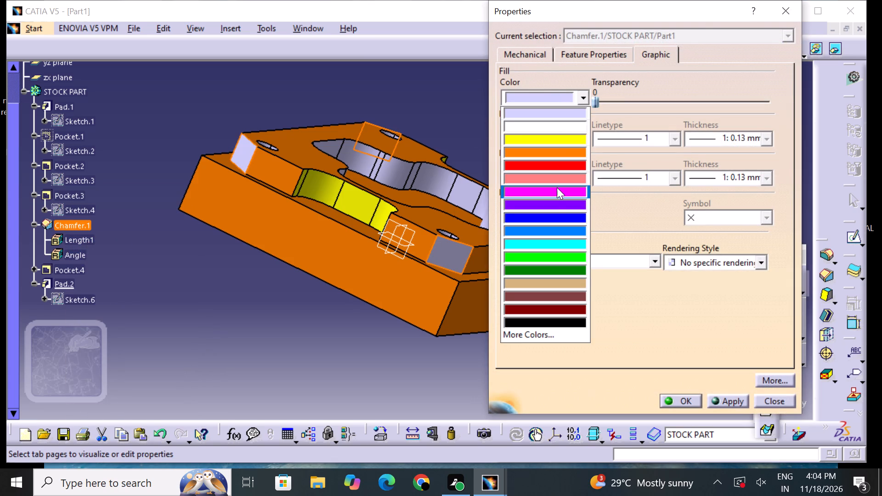
pyautogui.click(557, 187)
pyautogui.click(571, 152)
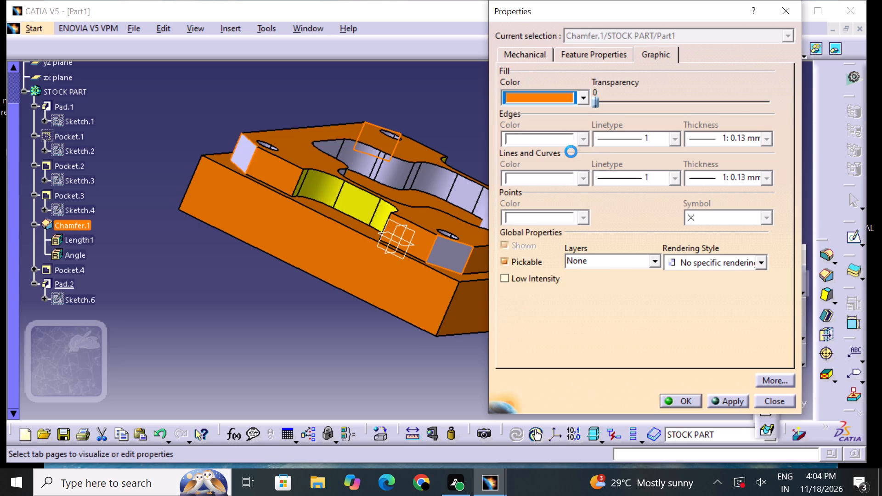
pyautogui.click(690, 403)
pyautogui.click(602, 396)
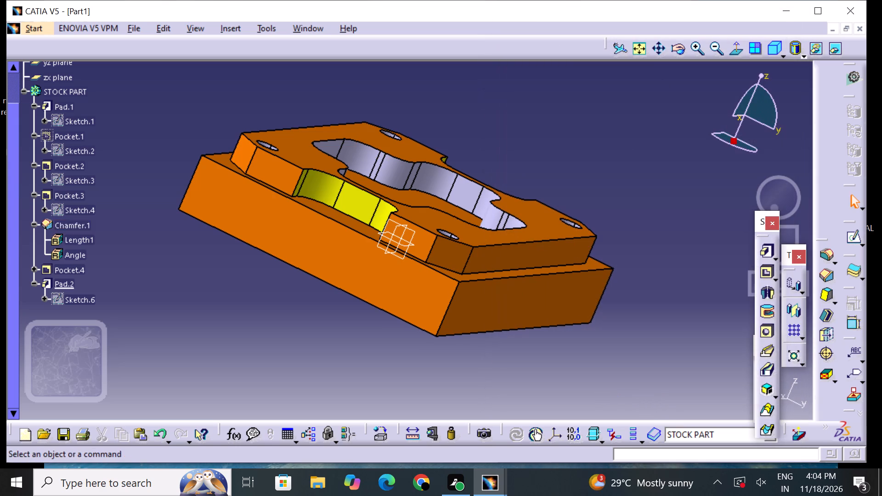
# Set the fill colour of the central contoured pocket, Pocket.2, to orange in its graphic properties.
pyautogui.click(66, 163)
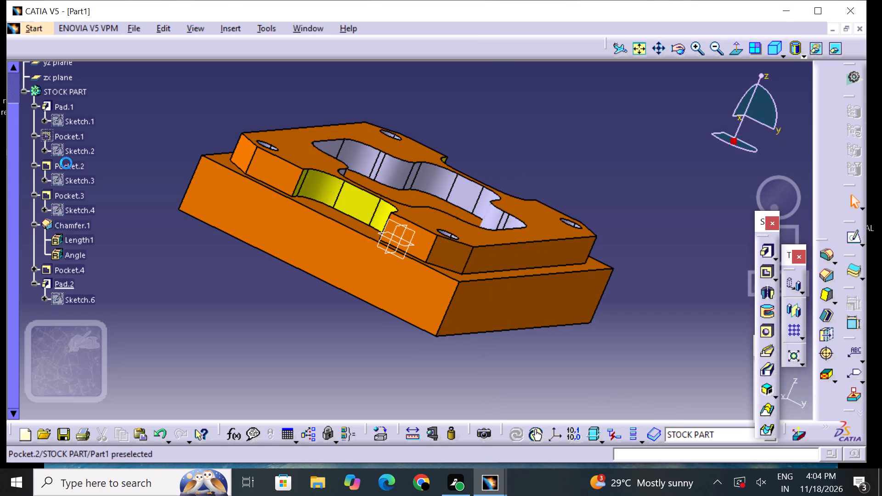
pyautogui.rightClick(65, 163)
pyautogui.click(119, 217)
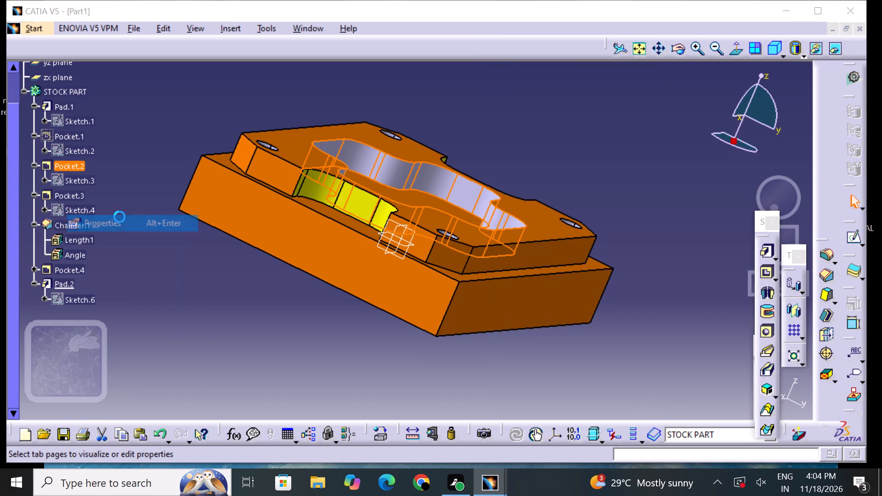
pyautogui.click(550, 96)
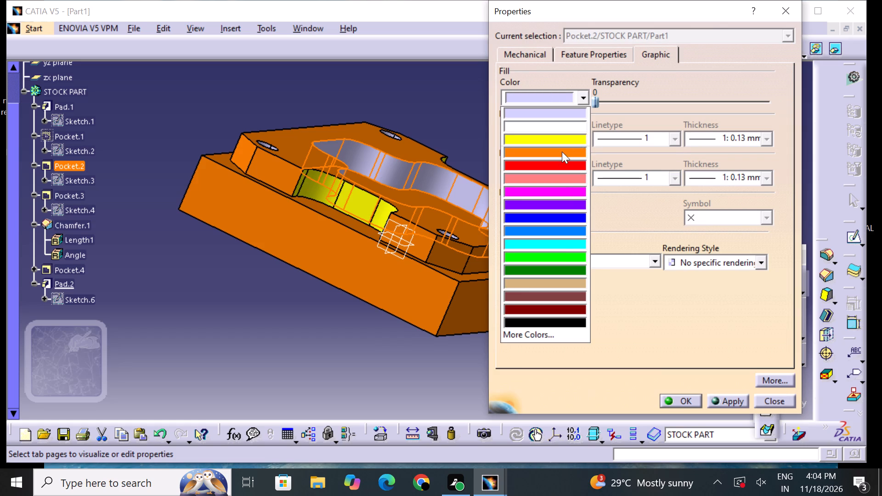
pyautogui.click(562, 152)
pyautogui.click(688, 396)
pyautogui.click(624, 398)
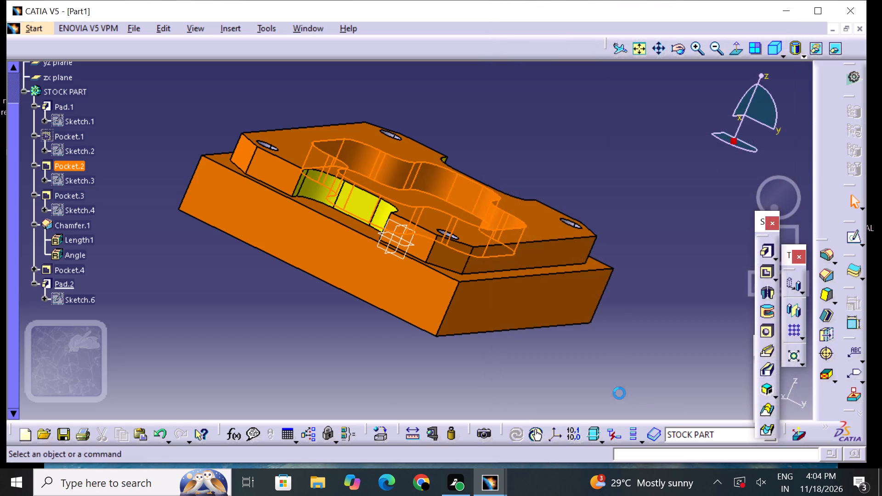
# Set the fill colour of the four corner holes, Pocket.1, to orange in their graphic properties.
pyautogui.moveTo(562, 142); pyautogui.dragTo(447, 211, button='middle')
pyautogui.moveTo(557, 148); pyautogui.dragTo(445, 215, button='right')
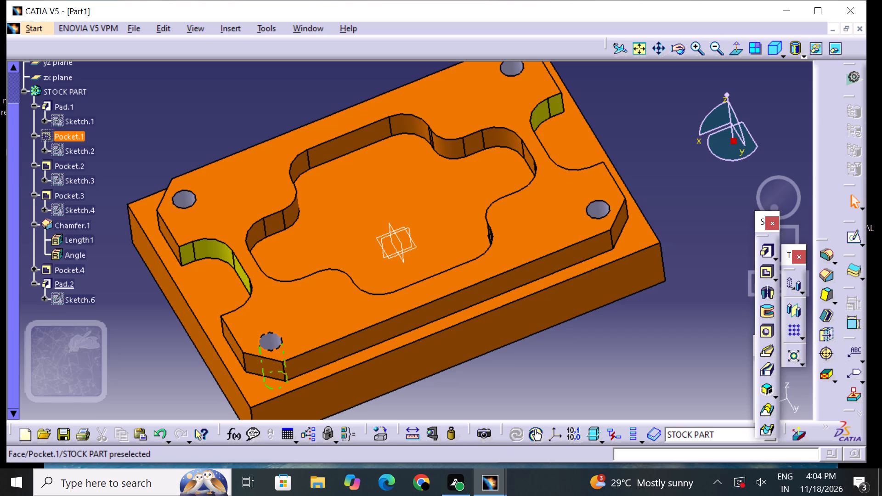
pyautogui.click(78, 135)
pyautogui.rightClick(78, 135)
pyautogui.click(132, 191)
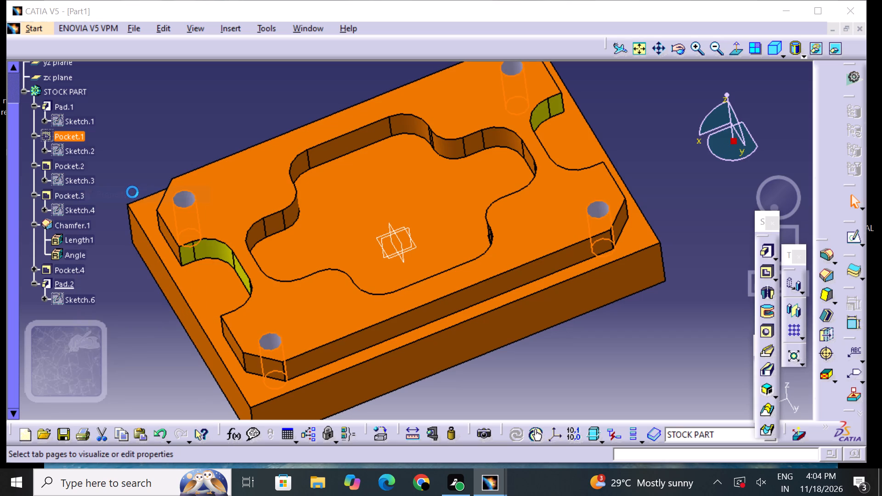
pyautogui.click(533, 99)
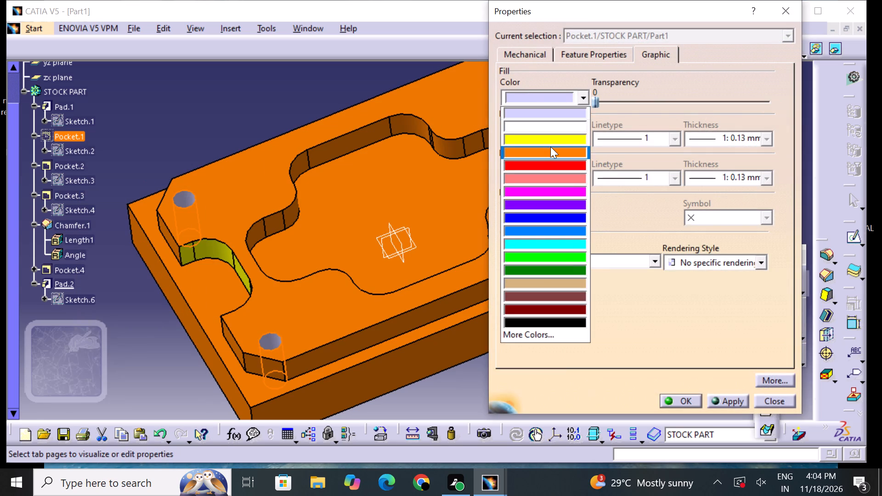
pyautogui.click(550, 147)
pyautogui.click(678, 401)
pyautogui.click(627, 384)
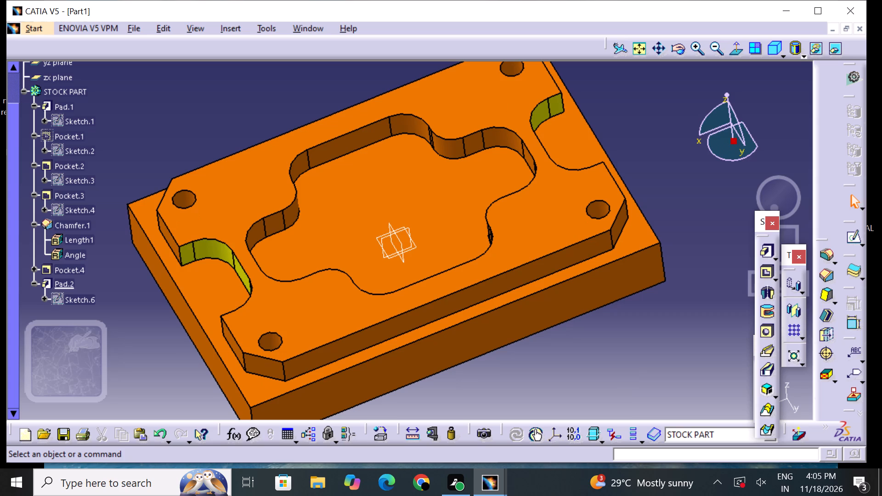
# Examine the coloured part from above and from its side faces.
pyautogui.moveTo(468, 364); pyautogui.dragTo(480, 344, button='right')
pyautogui.moveTo(468, 363); pyautogui.dragTo(480, 344, button='middle')
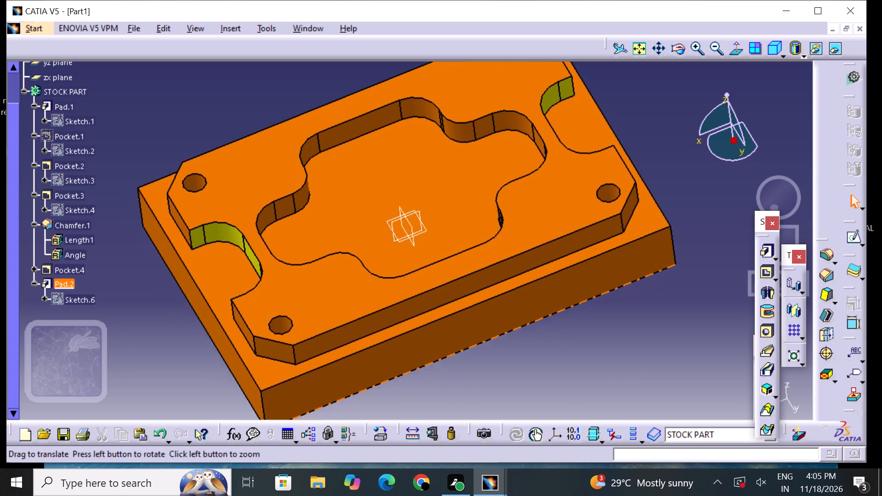
pyautogui.moveTo(480, 344); pyautogui.dragTo(475, 312, button='middle')
pyautogui.moveTo(480, 344); pyautogui.dragTo(471, 309, button='right')
pyautogui.moveTo(357, 357); pyautogui.dragTo(403, 256, button='middle')
pyautogui.moveTo(357, 357); pyautogui.dragTo(403, 256, button='right')
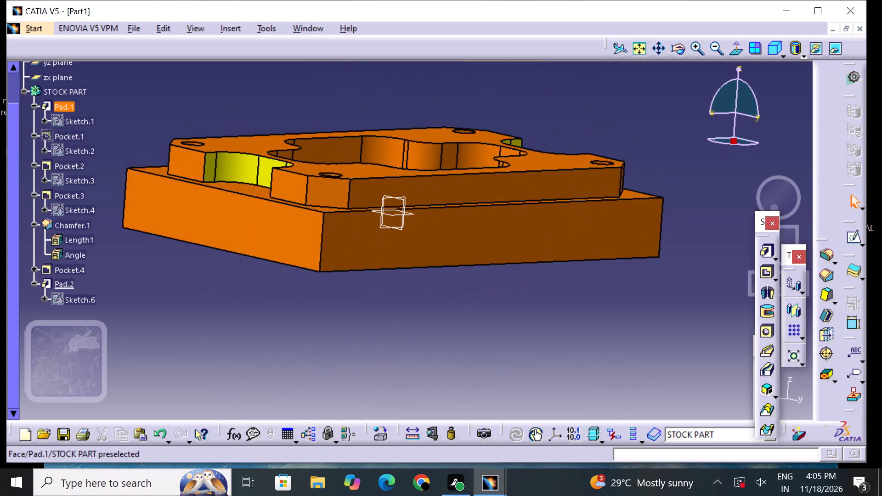
pyautogui.scroll(1, 473, 306)
pyautogui.middleClick(474, 306)
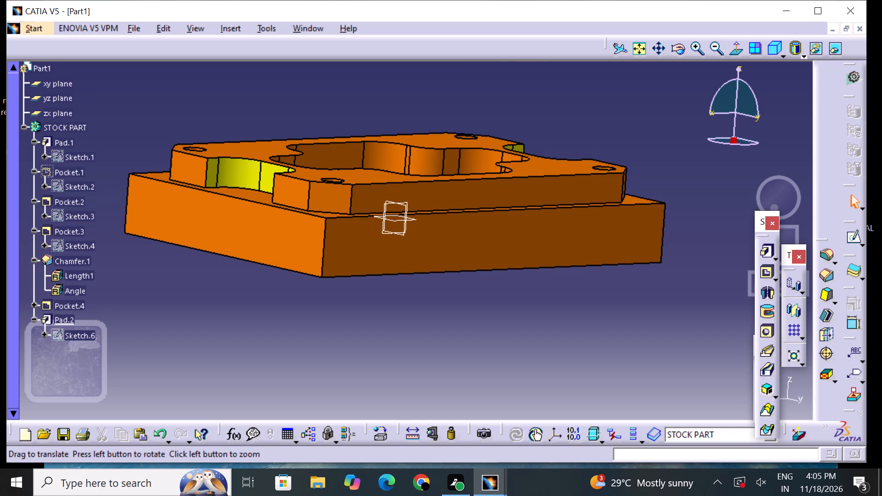
pyautogui.moveTo(427, 332); pyautogui.dragTo(527, 377, button='middle')
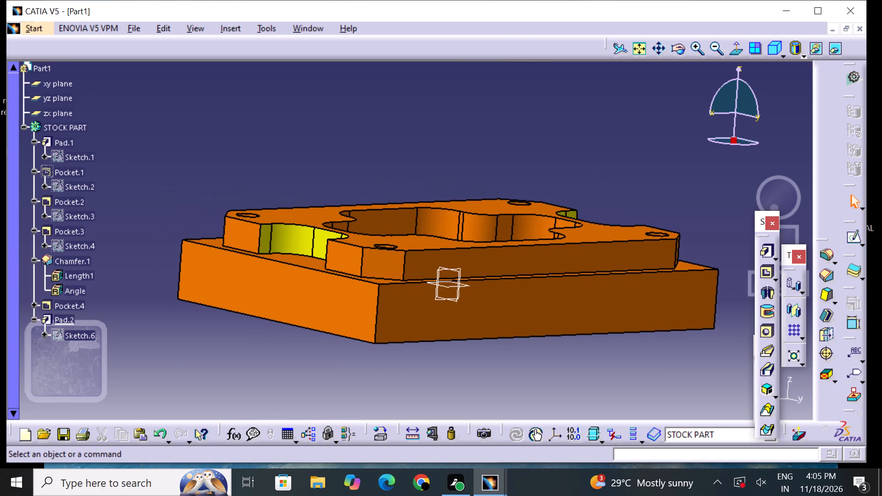
pyautogui.moveTo(527, 359); pyautogui.dragTo(527, 346, button='middle')
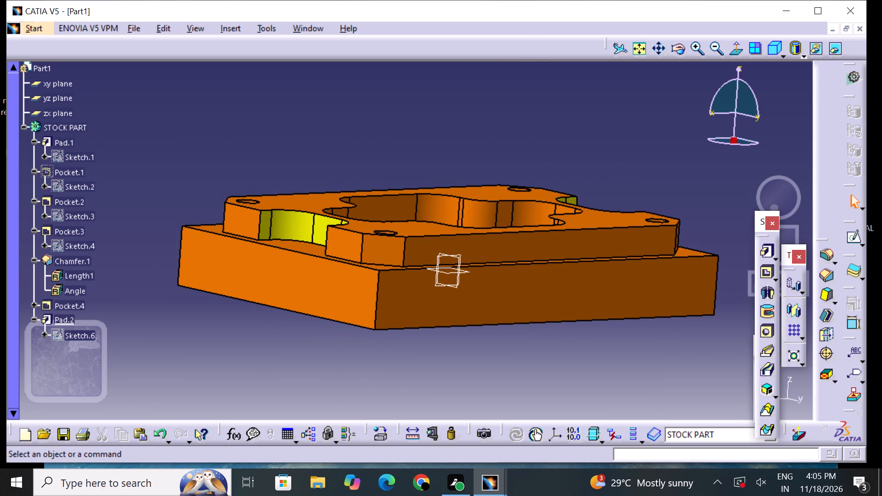
# Redefine the base plate pad, Pad.1, with mirrored extent and a length of 10 mm.
pyautogui.doubleClick(451, 303)
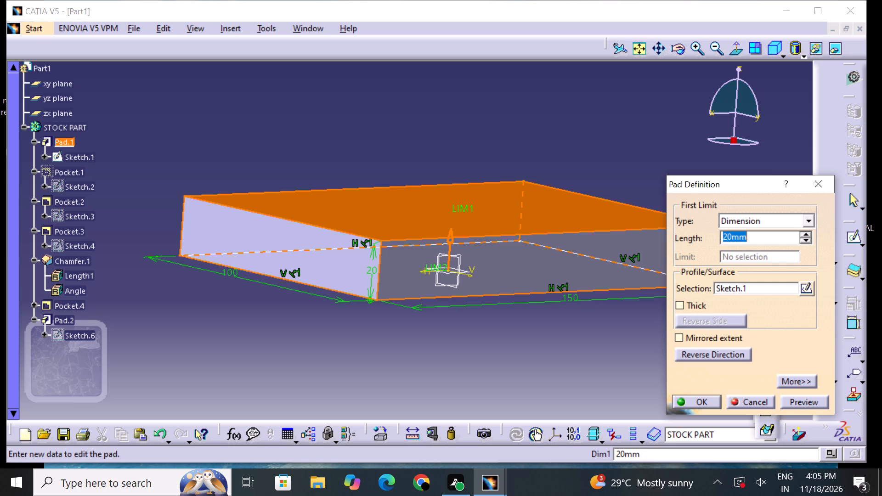
pyautogui.click(713, 340)
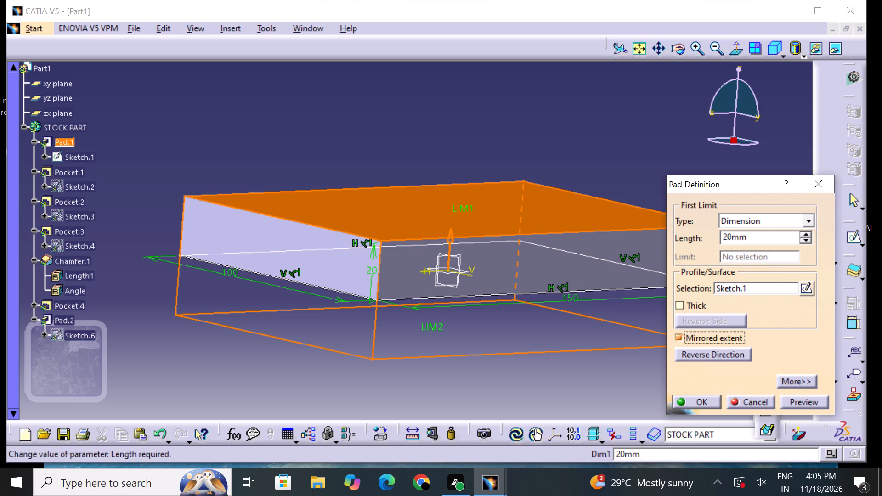
pyautogui.click(763, 228)
pyautogui.click(765, 224)
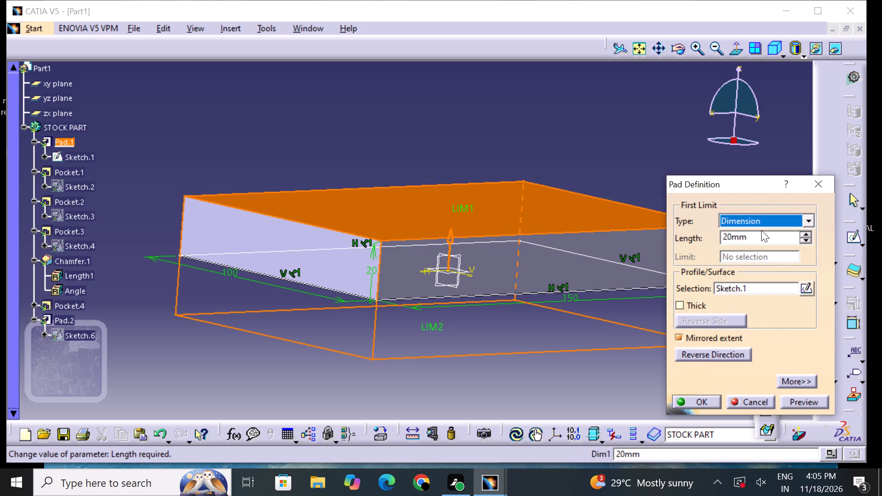
pyautogui.click(760, 233)
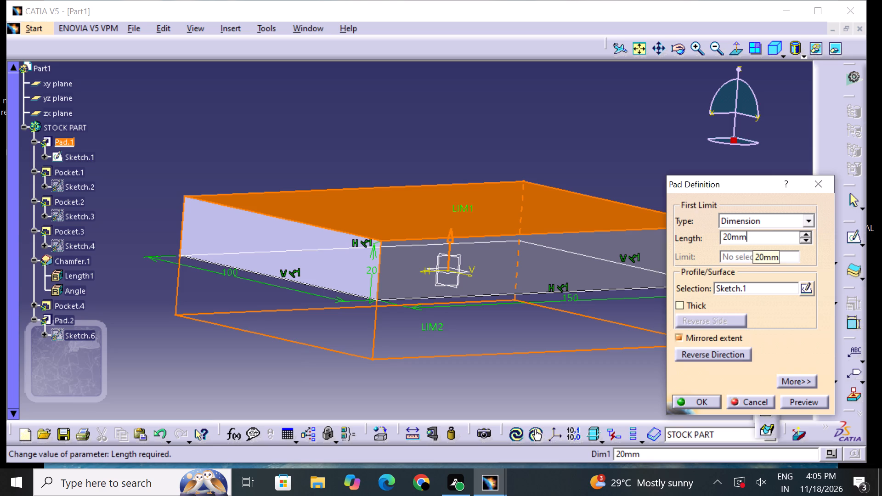
pyautogui.press('BackSpace')
pyautogui.press('BackSpace')
pyautogui.press('BackSpace')
pyautogui.press('BackSpace')
pyautogui.press('BackSpace')
pyautogui.press('BackSpace')
pyautogui.press('BackSpace')
pyautogui.press('BackSpace')
pyautogui.press('BackSpace')
pyautogui.write('10')
pyautogui.press('Return')
pyautogui.click(656, 187)
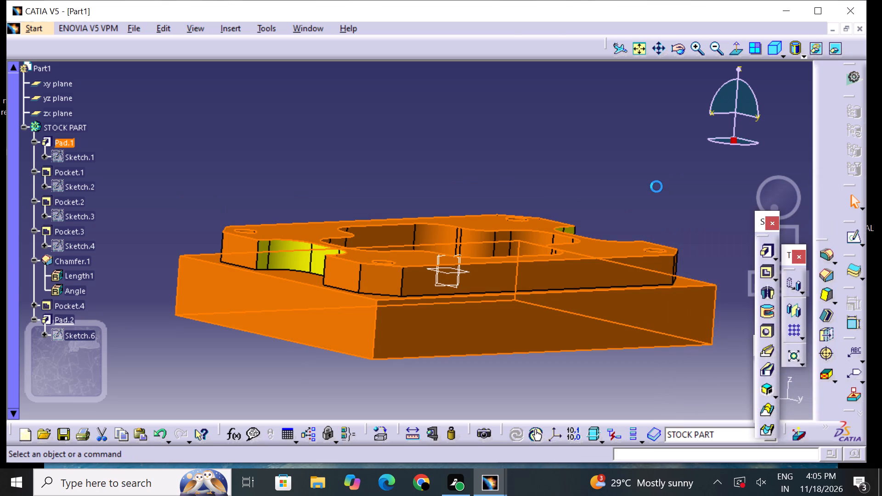
# Reverse the extrusion direction of the base plate pad, Pad.1.
pyautogui.moveTo(562, 346); pyautogui.dragTo(534, 377, button='middle')
pyautogui.moveTo(562, 346); pyautogui.dragTo(534, 377, button='right')
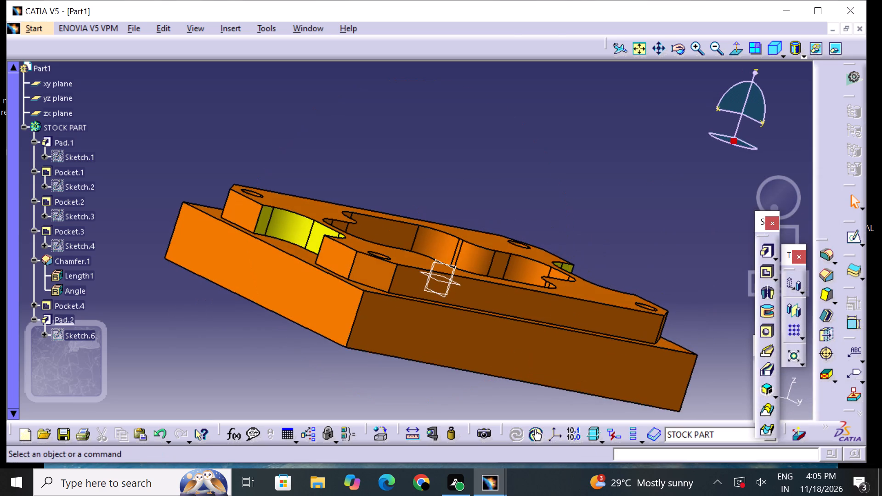
pyautogui.moveTo(396, 161); pyautogui.dragTo(376, 166, button='middle')
pyautogui.moveTo(396, 161); pyautogui.dragTo(375, 166, button='right')
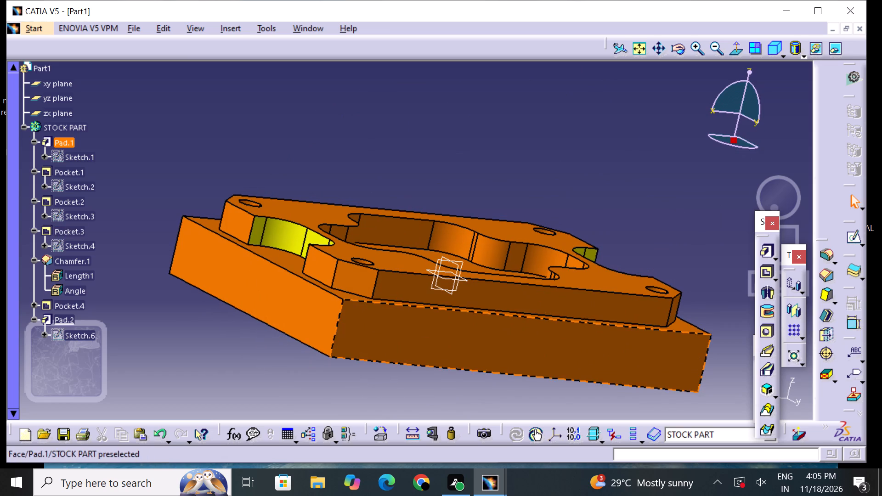
pyautogui.doubleClick(473, 332)
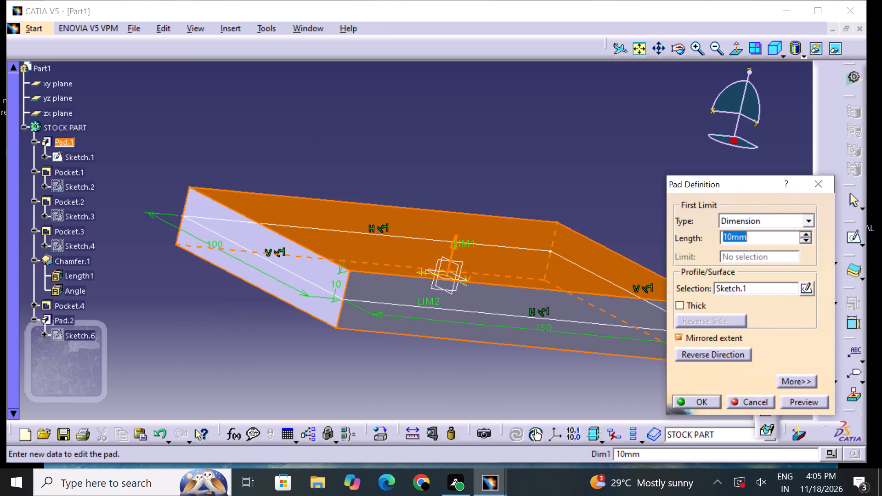
pyautogui.click(705, 349)
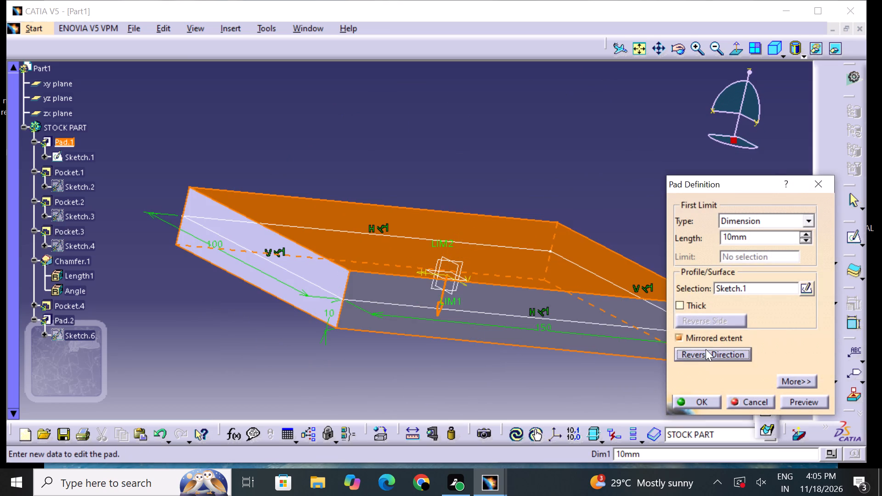
pyautogui.click(702, 398)
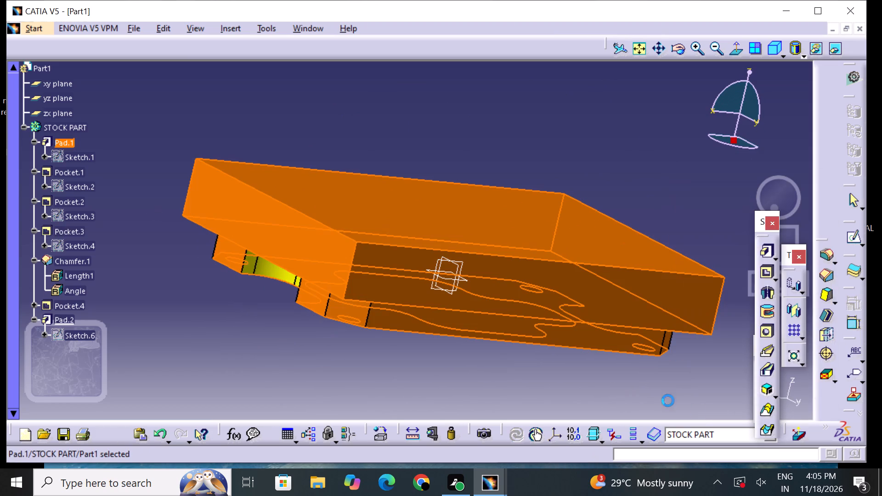
# Set the fill colour of the uncoloured end face of the base plate, Pad.1, to orange in its graphic properties.
pyautogui.click(596, 384)
pyautogui.moveTo(533, 385); pyautogui.dragTo(413, 122, button='middle')
pyautogui.moveTo(532, 384); pyautogui.dragTo(413, 122, button='right')
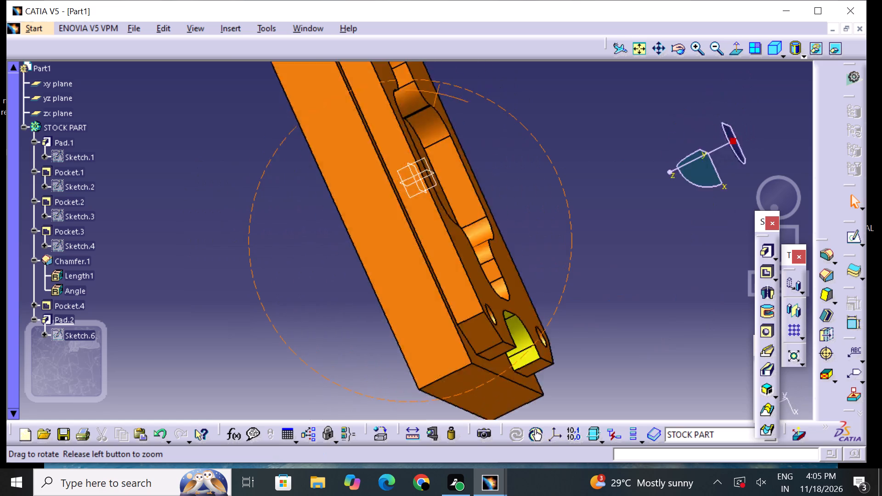
pyautogui.moveTo(413, 122); pyautogui.dragTo(388, 236, button='middle')
pyautogui.moveTo(413, 122); pyautogui.dragTo(382, 238, button='right')
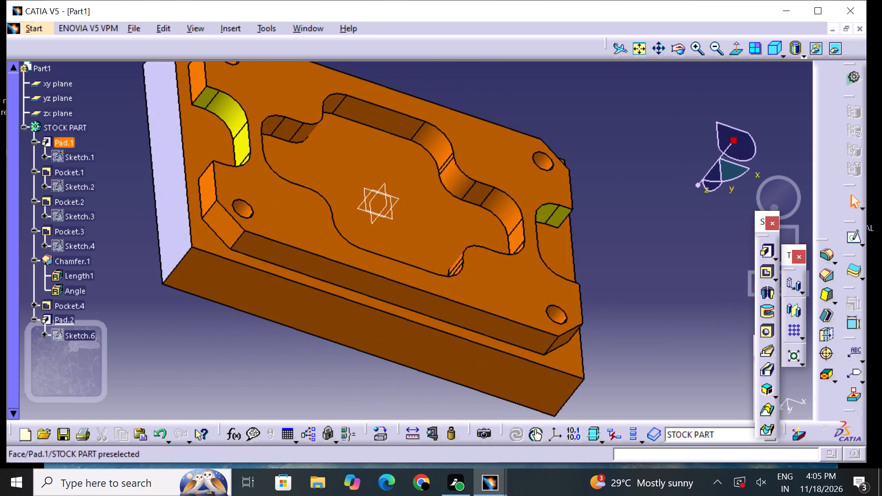
pyautogui.moveTo(153, 236); pyautogui.dragTo(158, 290, button='middle')
pyautogui.moveTo(153, 236); pyautogui.dragTo(159, 291, button='right')
pyautogui.moveTo(620, 263); pyautogui.dragTo(425, 236, button='middle')
pyautogui.moveTo(620, 263); pyautogui.dragTo(425, 236, button='right')
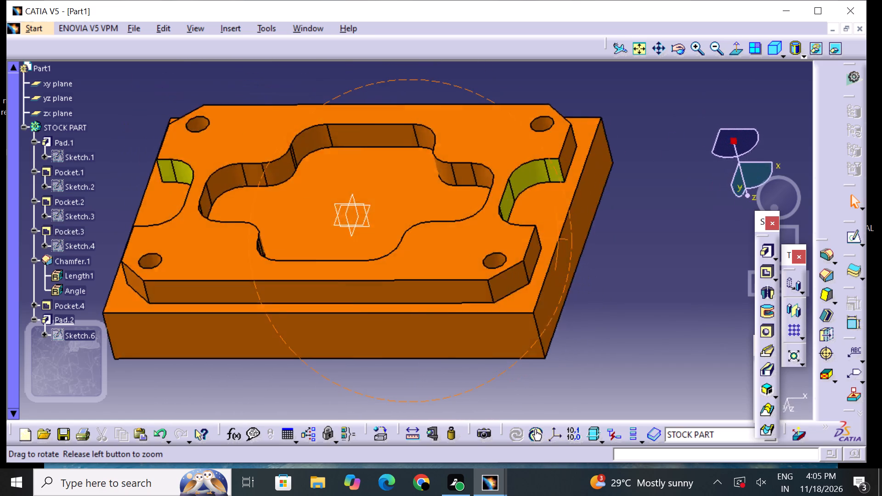
pyautogui.moveTo(425, 236); pyautogui.dragTo(613, 203, button='middle')
pyautogui.moveTo(425, 236); pyautogui.dragTo(613, 203, button='right')
pyautogui.moveTo(339, 213); pyautogui.dragTo(333, 309, button='middle')
pyautogui.moveTo(339, 219); pyautogui.dragTo(333, 309, button='right')
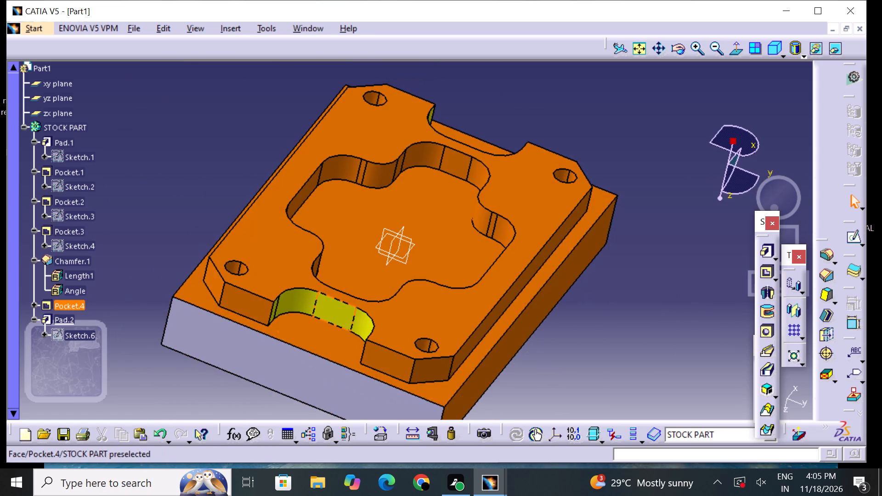
pyautogui.moveTo(296, 373); pyautogui.dragTo(300, 374)
pyautogui.rightClick(300, 374)
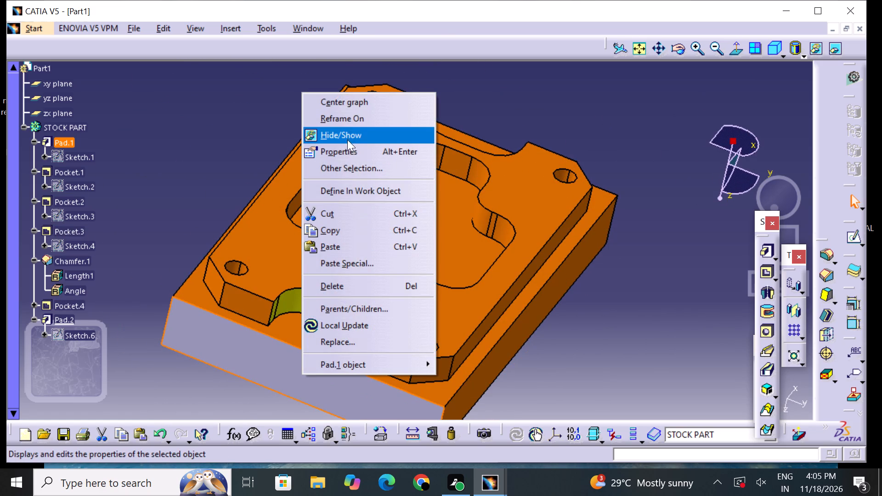
pyautogui.click(347, 150)
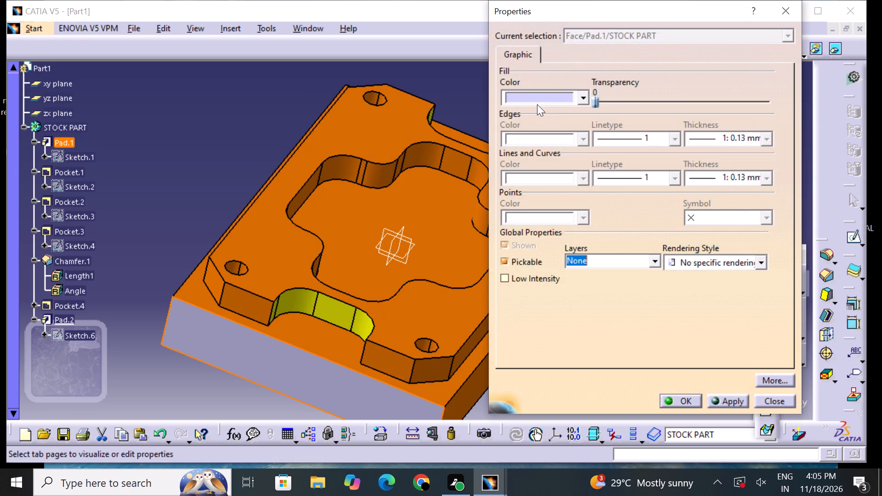
pyautogui.moveTo(536, 102); pyautogui.dragTo(537, 107)
pyautogui.moveTo(557, 147); pyautogui.dragTo(557, 156)
pyautogui.click(676, 399)
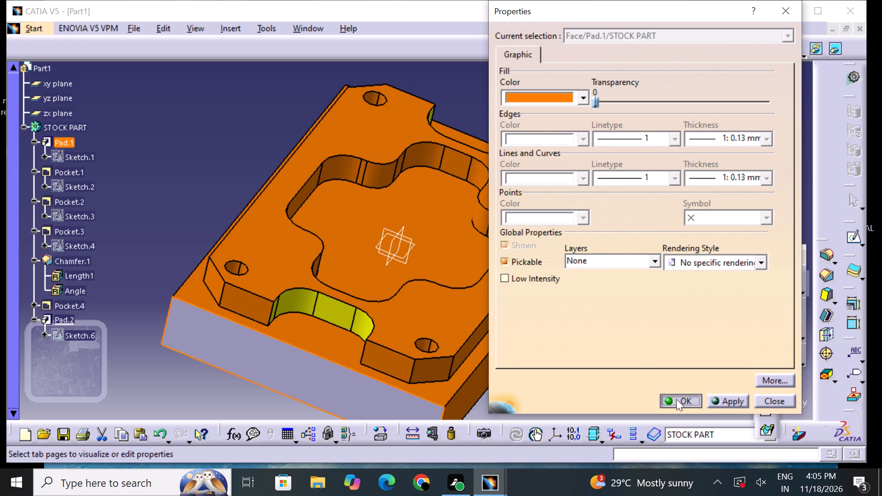
pyautogui.click(635, 369)
# Collapse the Chamfer.1 branch in the specification tree to hide its length and angle parameters.
pyautogui.moveTo(620, 247); pyautogui.dragTo(501, 243, button='middle')
pyautogui.moveTo(616, 253); pyautogui.dragTo(501, 243, button='right')
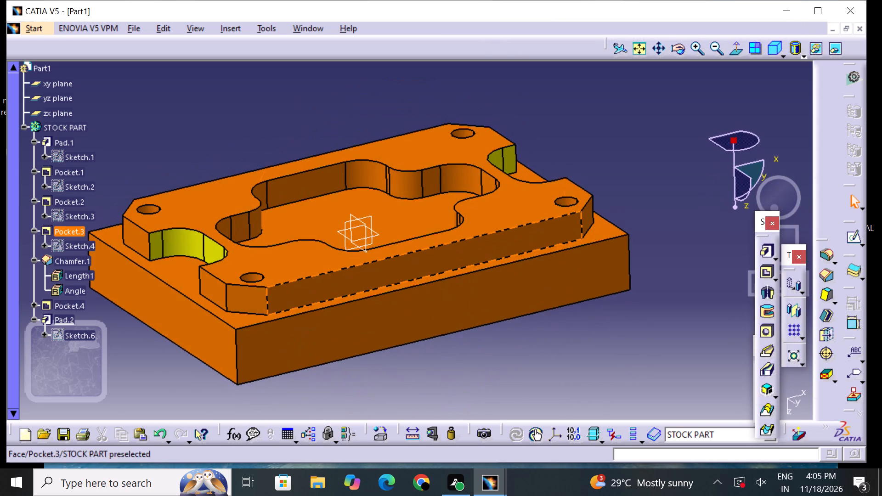
pyautogui.moveTo(501, 243); pyautogui.dragTo(566, 291, button='middle')
pyautogui.moveTo(558, 321); pyautogui.dragTo(553, 280, button='middle')
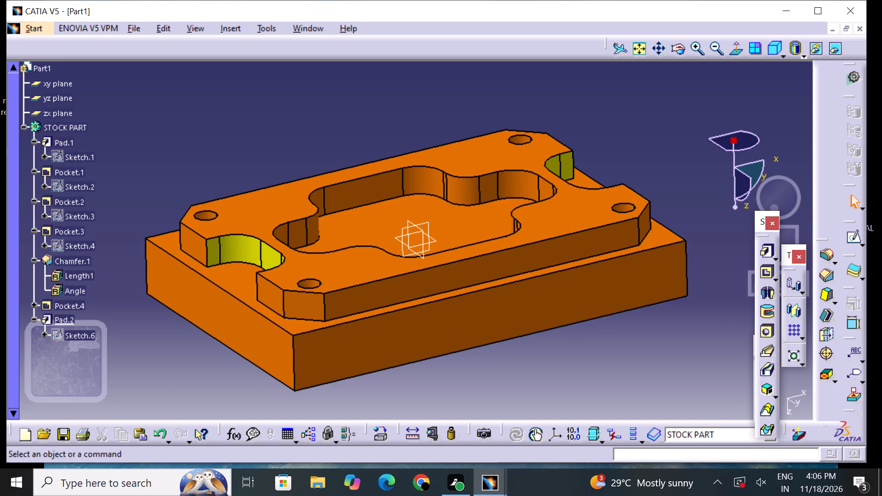
pyautogui.scroll(-2, 40, 330)
pyautogui.scroll(1, 73, 175)
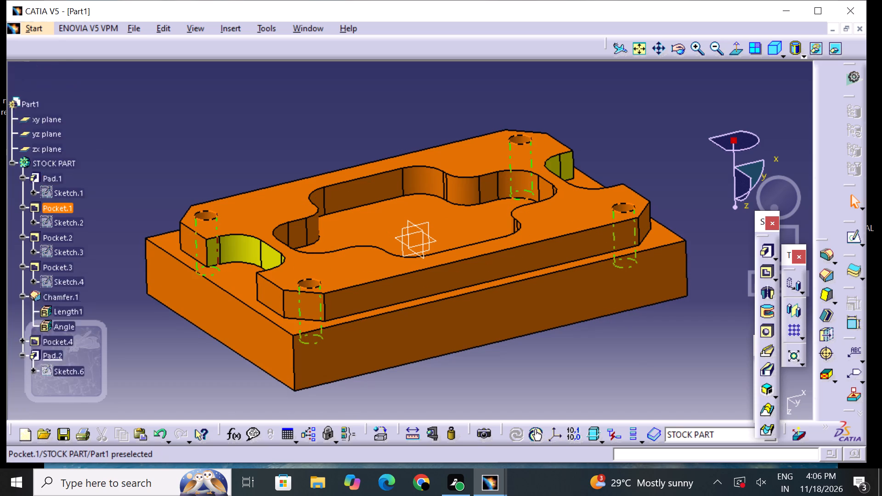
pyautogui.scroll(1, 73, 175)
pyautogui.scroll(-5, 73, 177)
pyautogui.scroll(1, 70, 186)
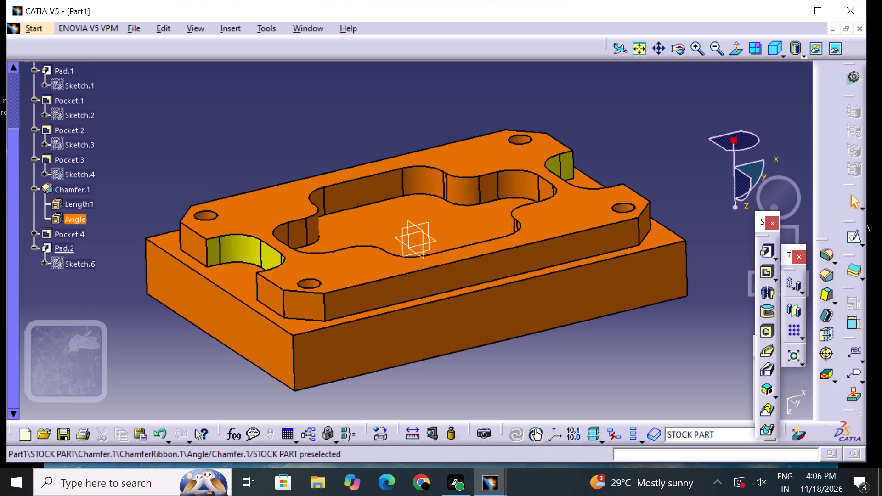
pyautogui.scroll(1, 70, 186)
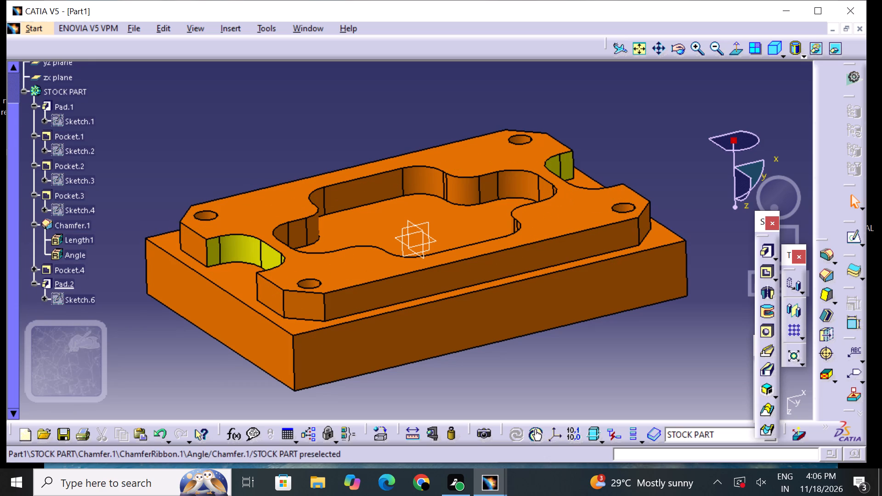
pyautogui.click(36, 221)
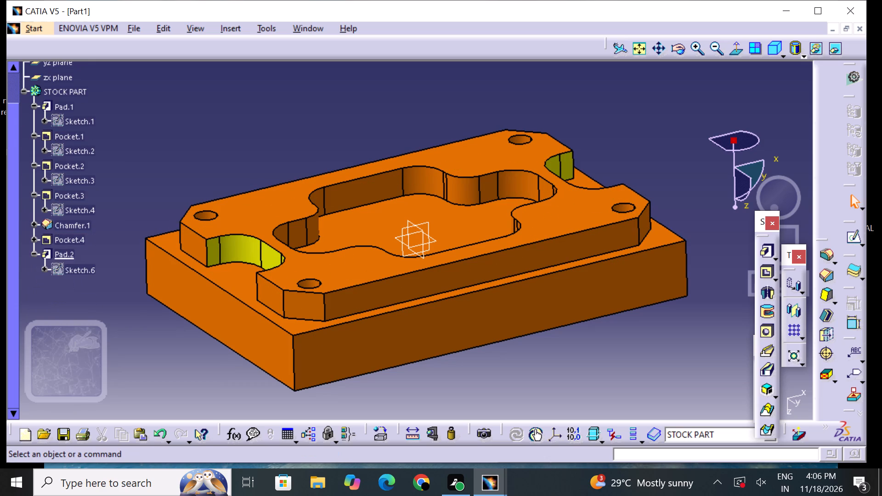
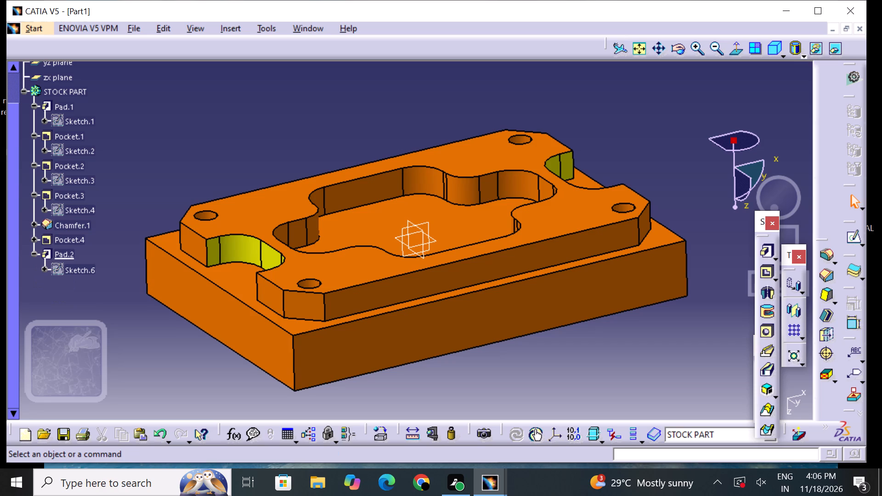
# Expand the Chamfer.1 and Pocket.4 branches in the specification tree to show the chamfer's parameters and the pocket's sketch.
pyautogui.click(32, 224)
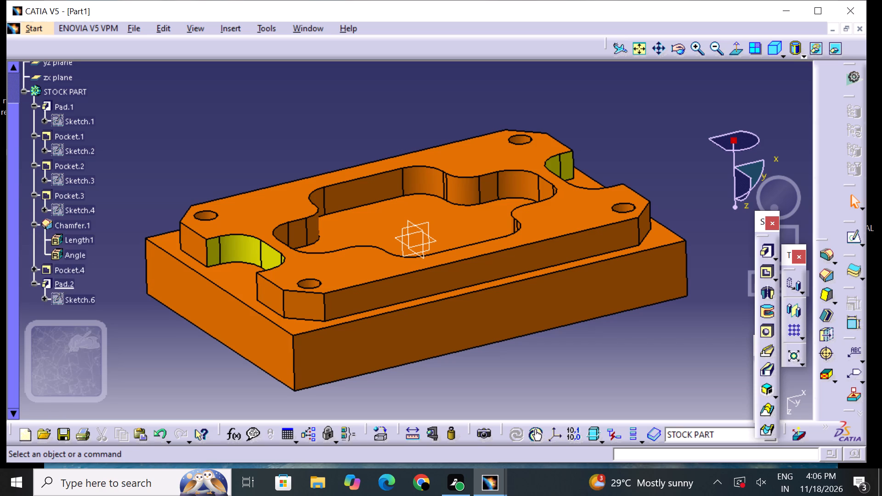
pyautogui.click(31, 269)
pyautogui.click(33, 265)
pyautogui.click(32, 299)
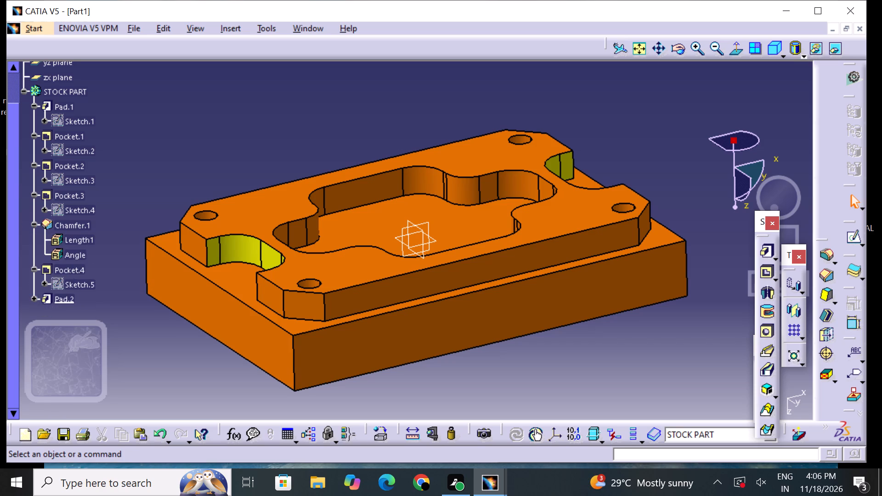
pyautogui.click(33, 295)
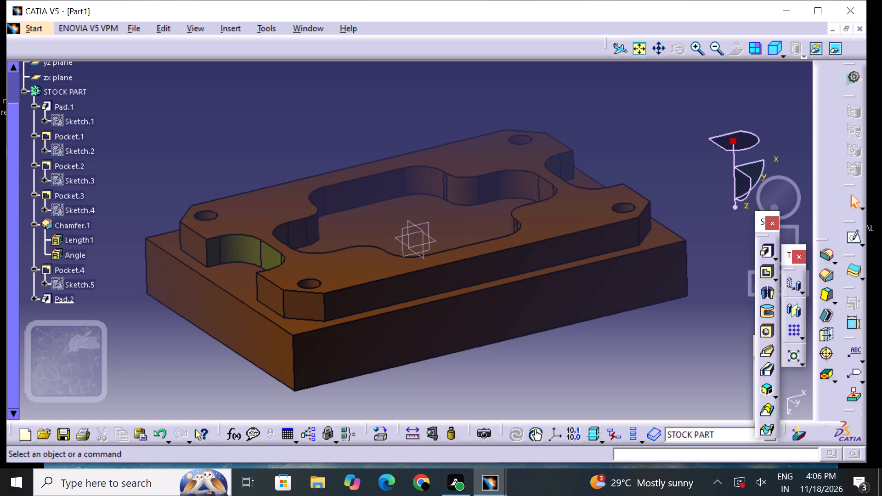
pyautogui.click(35, 280)
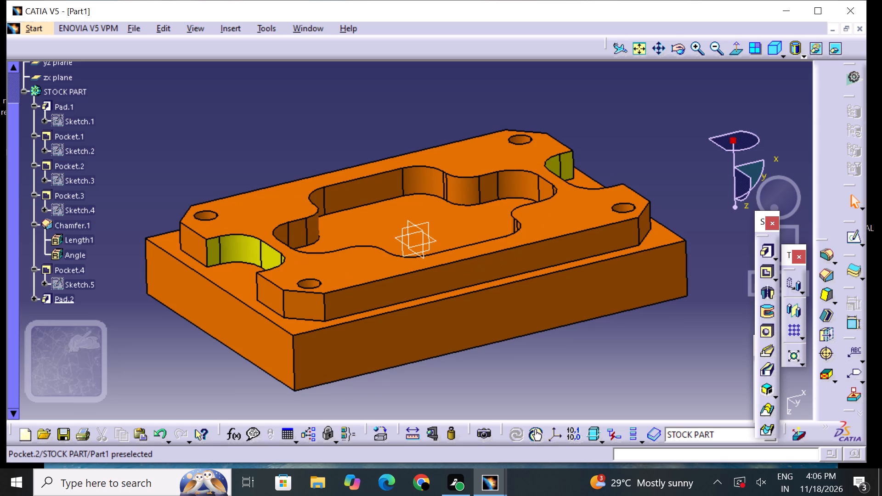
# Collapse the Pad.1 branch under STOCK PART in the specification tree to hide its sketch.
pyautogui.scroll(1, 29, 172)
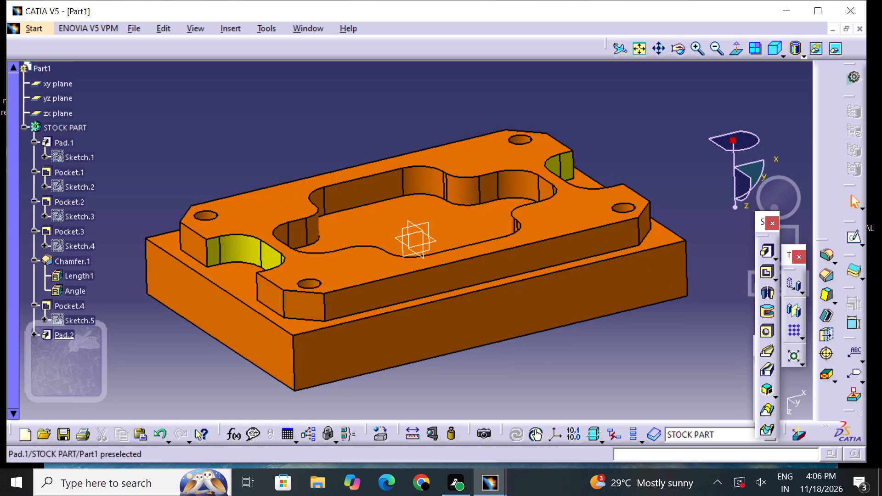
pyautogui.click(23, 128)
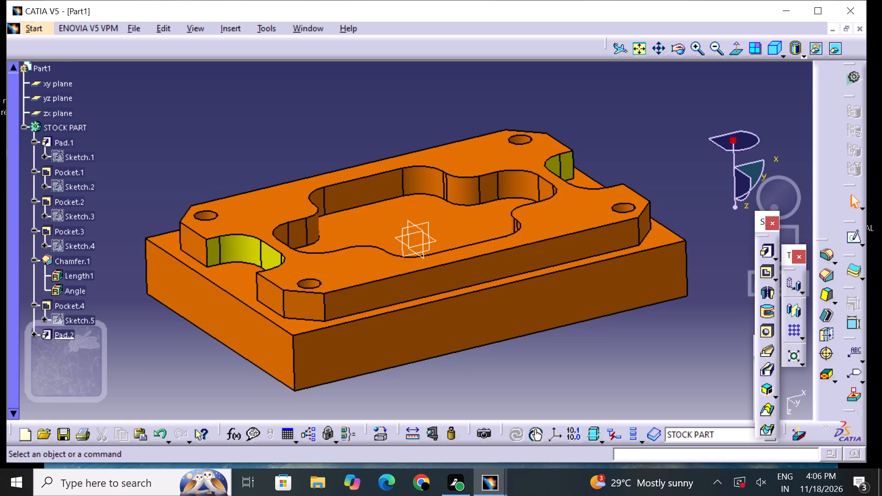
pyautogui.click(23, 128)
pyautogui.click(34, 142)
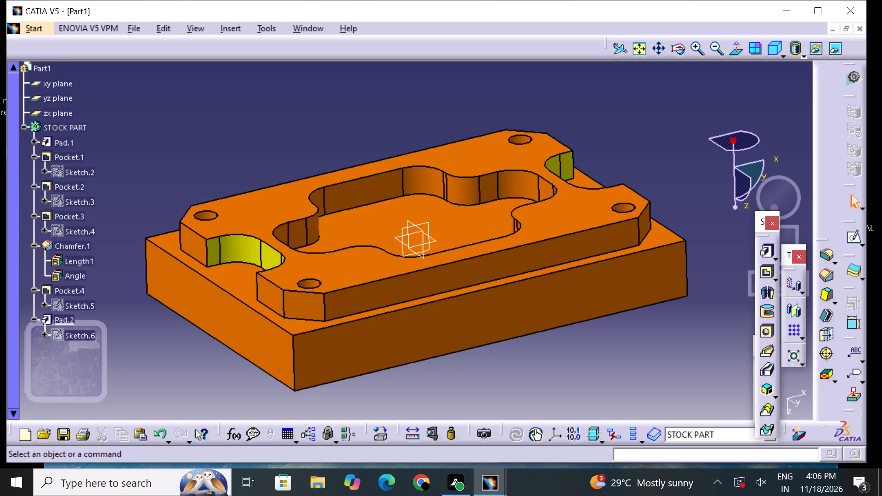
pyautogui.click(34, 142)
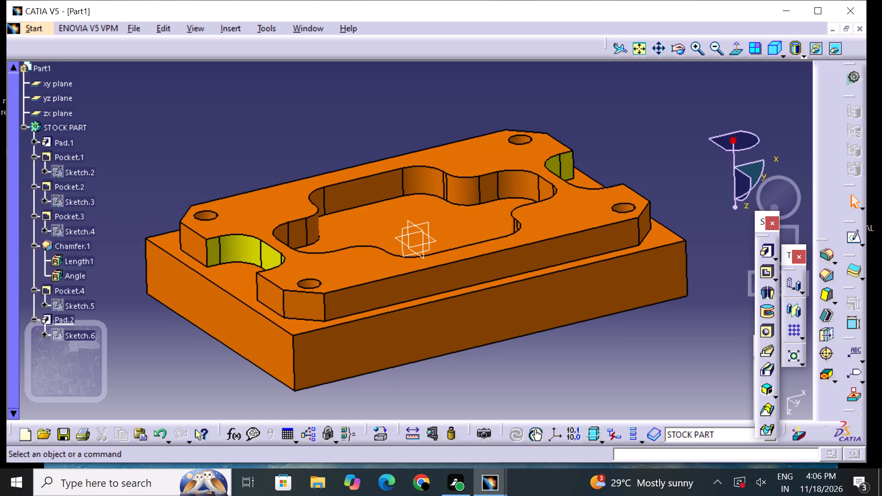
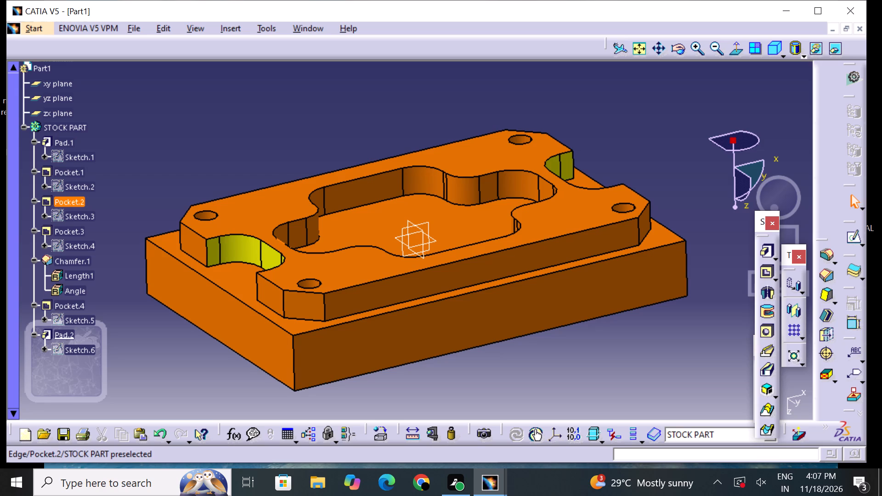
# Start a sketch on the central pocket's floor and draw a circle centred on the origin, about 28 mm in diameter.
pyautogui.click(363, 220)
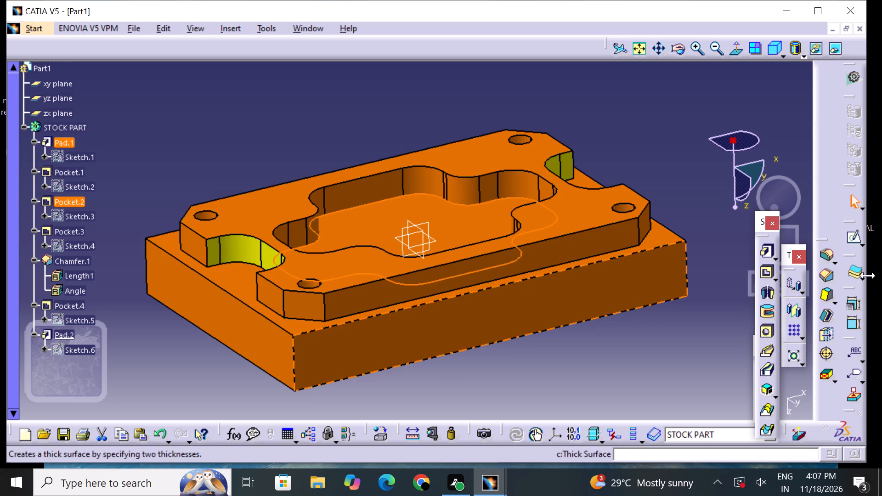
pyautogui.click(853, 239)
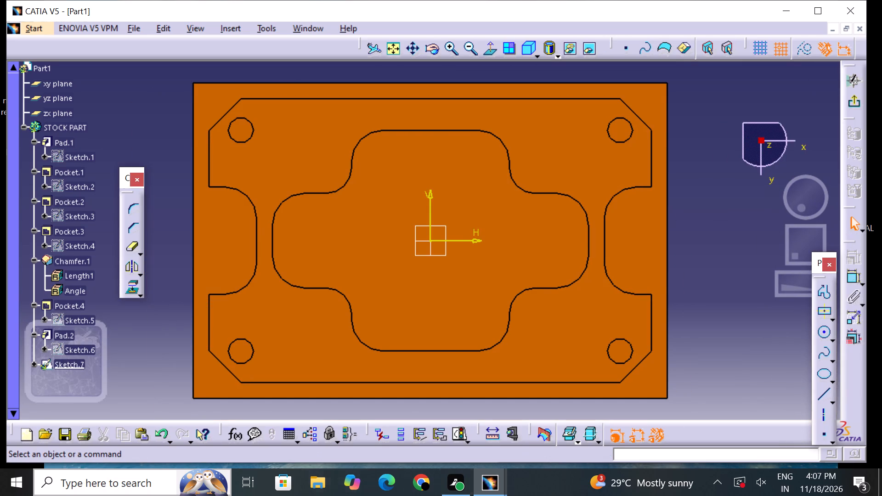
pyautogui.click(828, 332)
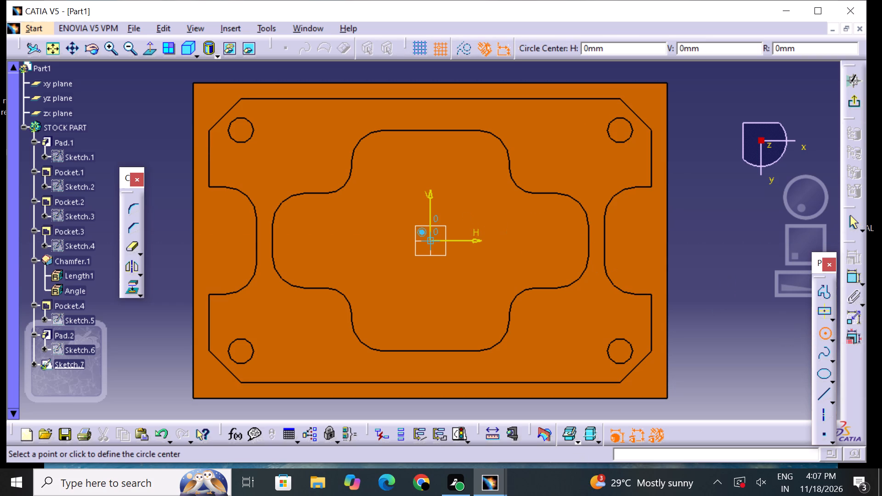
pyautogui.click(432, 239)
pyautogui.click(479, 219)
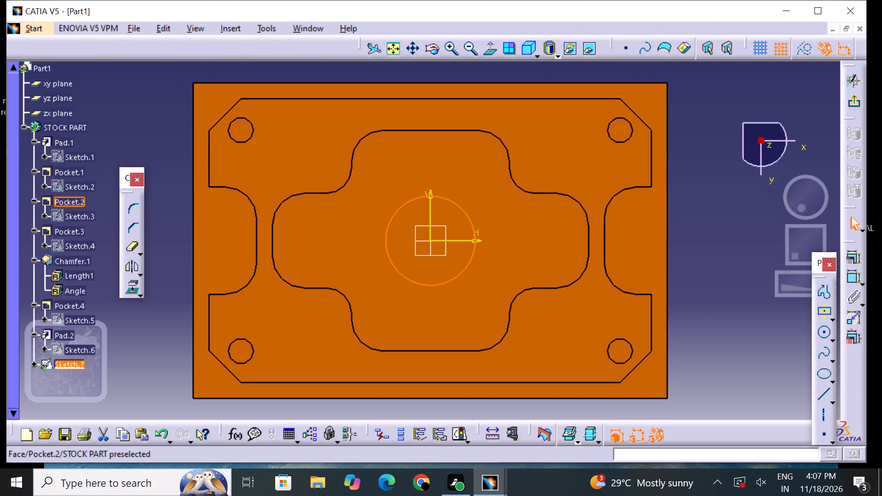
pyautogui.click(514, 242)
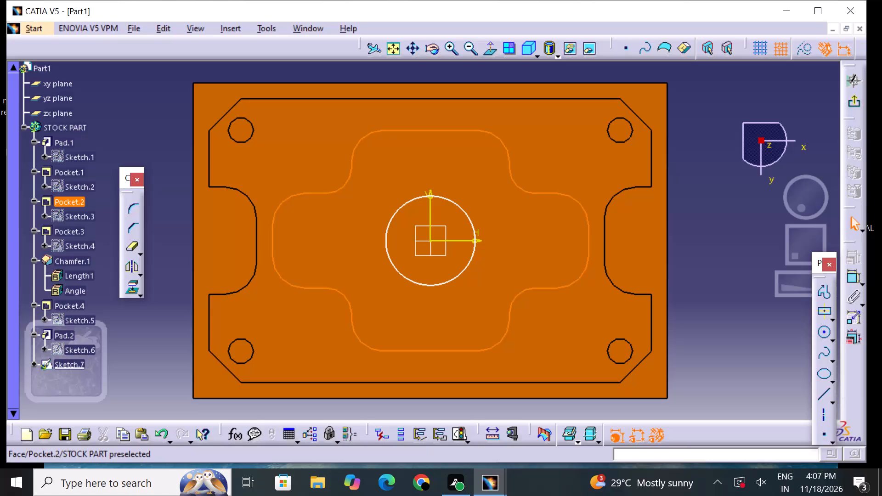
# Dimension the diameter of the new circle in the central pocket.
pyautogui.click(847, 279)
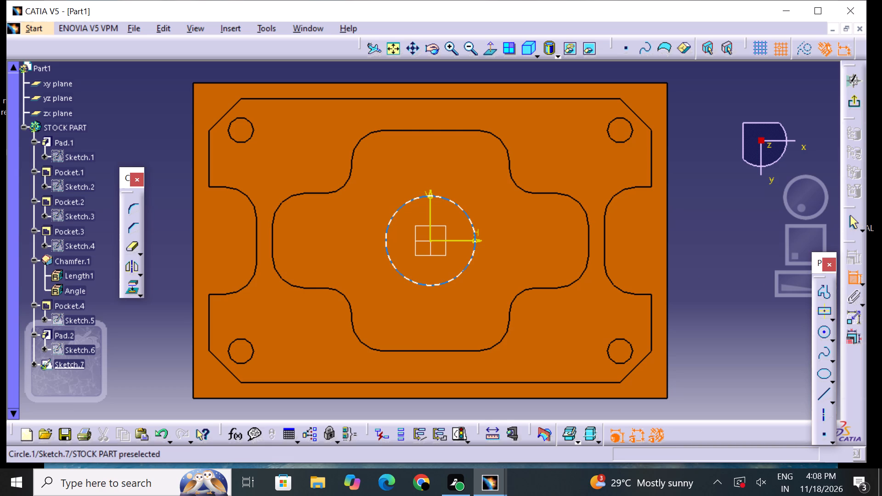
pyautogui.click(472, 254)
pyautogui.click(478, 294)
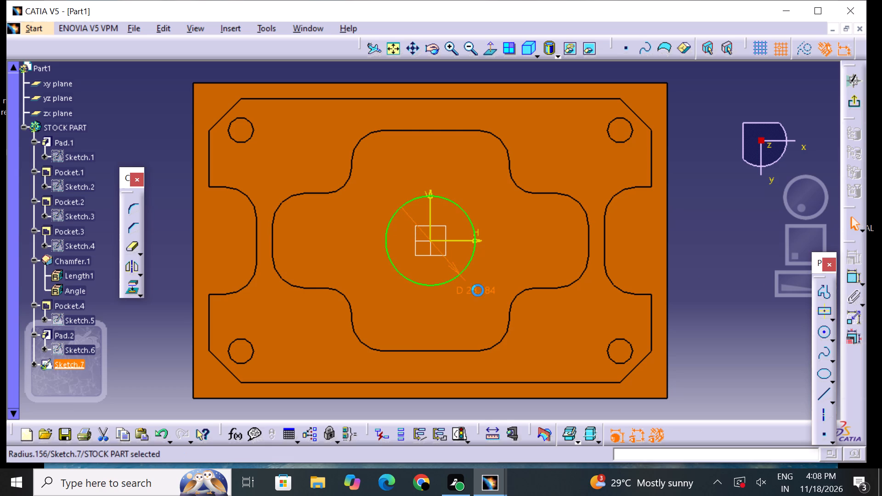
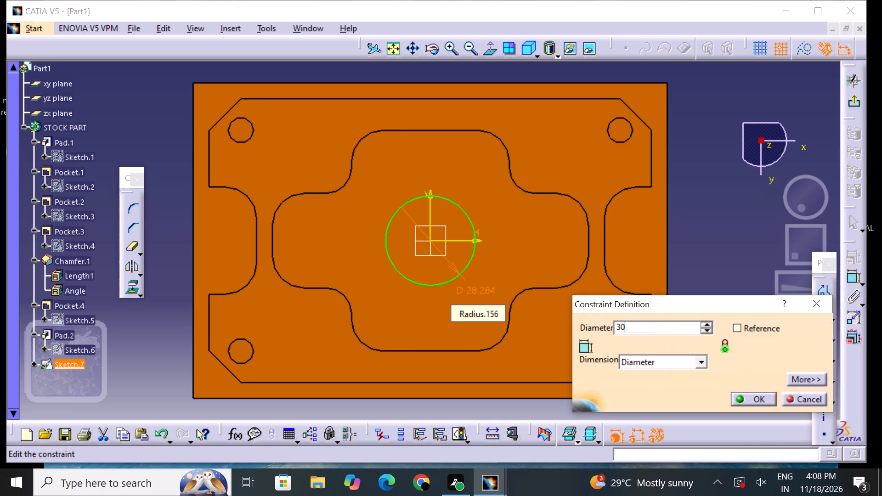
# Set the central circle's diameter to 30 mm and finish the sketch.
pyautogui.press('Return')
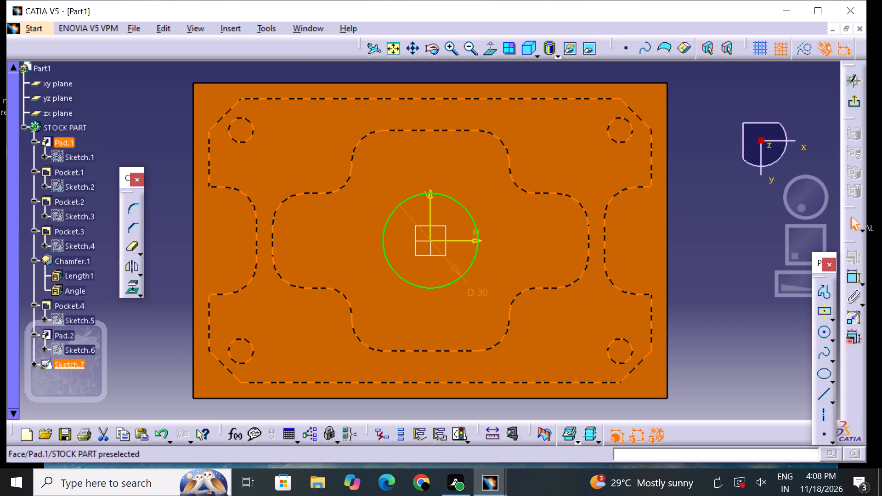
pyautogui.click(857, 99)
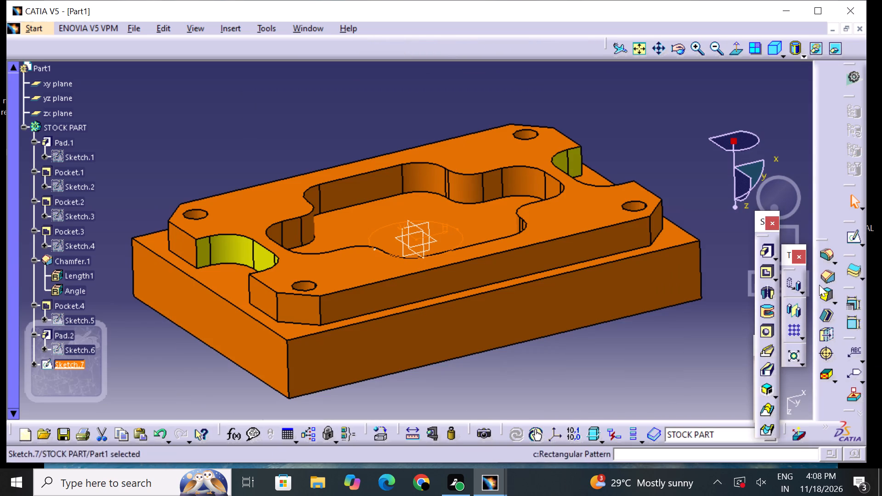
# Cut a pocket from the 30 mm circle with the direction reversed down into the plate and the limit type Up to last.
pyautogui.click(771, 275)
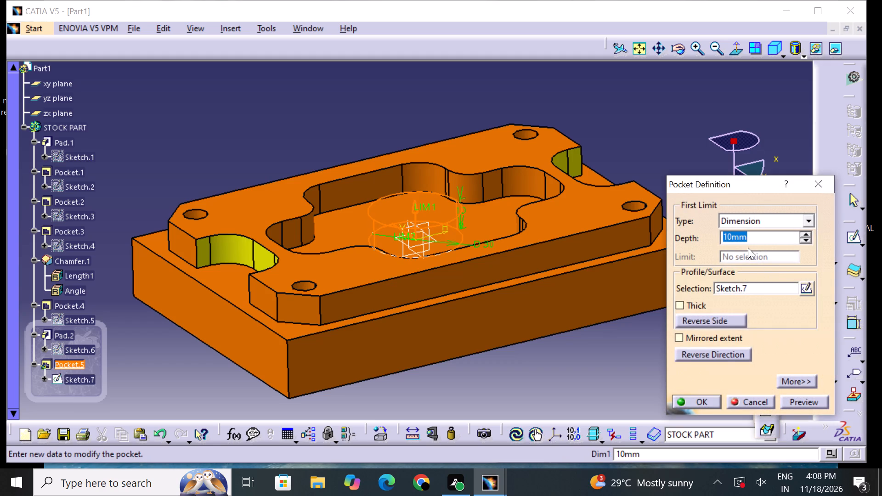
pyautogui.click(718, 354)
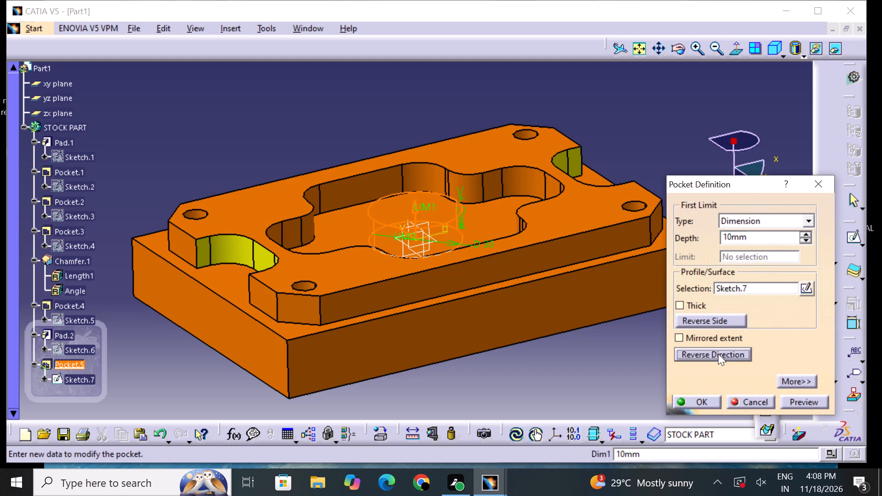
pyautogui.click(764, 239)
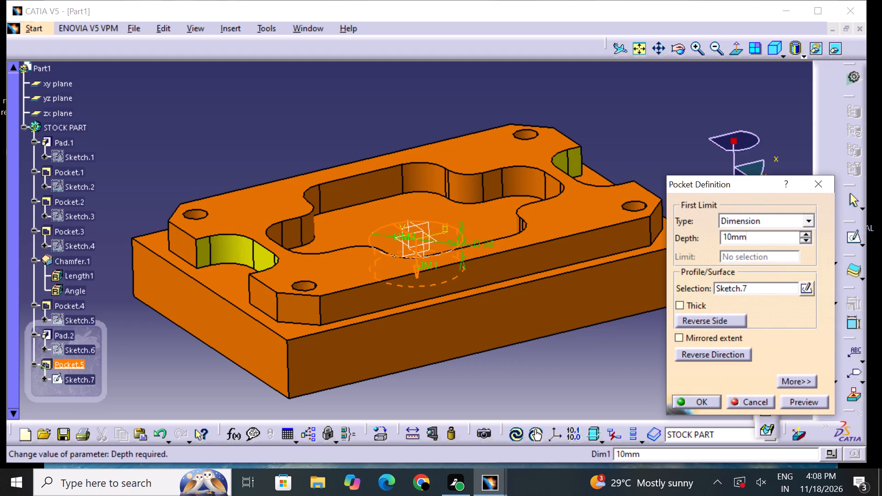
pyautogui.click(745, 224)
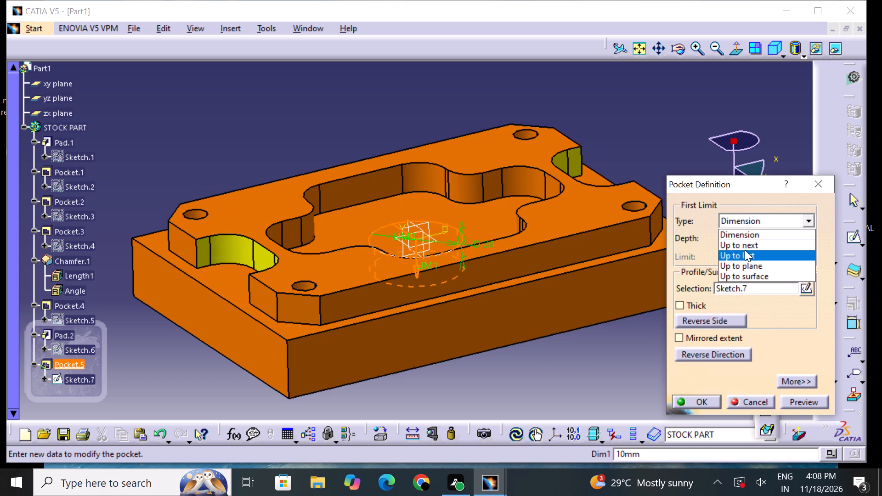
pyautogui.click(745, 252)
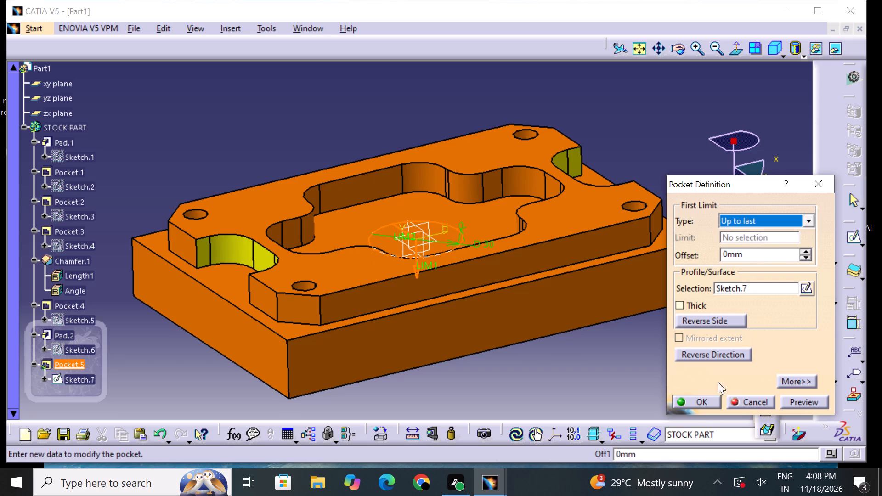
pyautogui.click(701, 400)
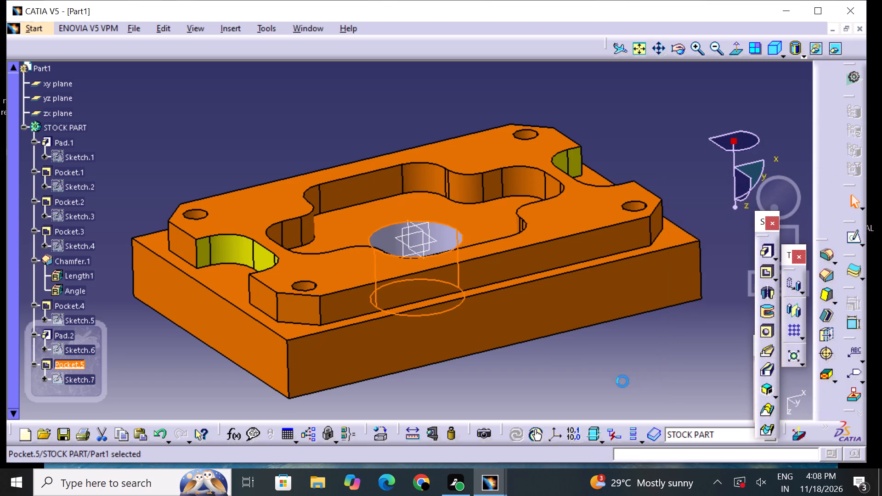
pyautogui.click(622, 381)
pyautogui.moveTo(410, 170); pyautogui.dragTo(439, 254, button='middle')
pyautogui.moveTo(411, 171); pyautogui.dragTo(439, 254, button='right')
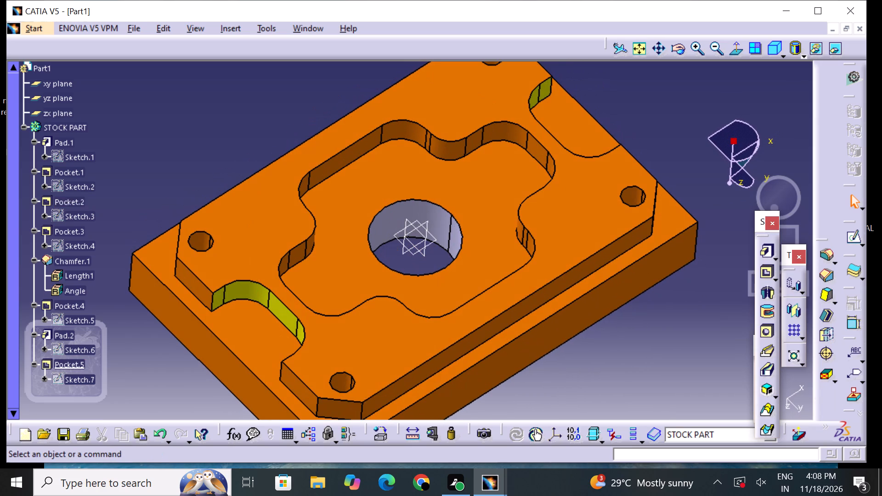
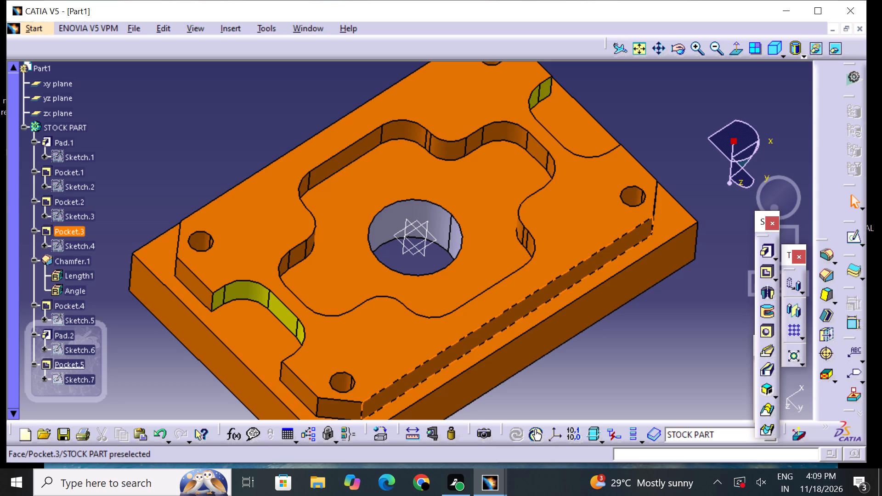
# Save the part to the Desktop as a CATPart file named PRISTIMATIC 2.
pyautogui.hotkey('ctrl', 's')
pyautogui.press('BackSpace')
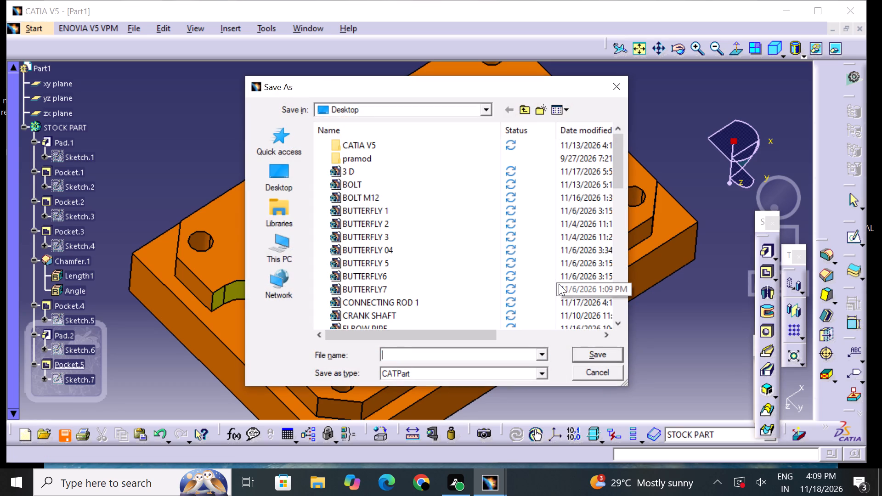
pyautogui.write('PRI')
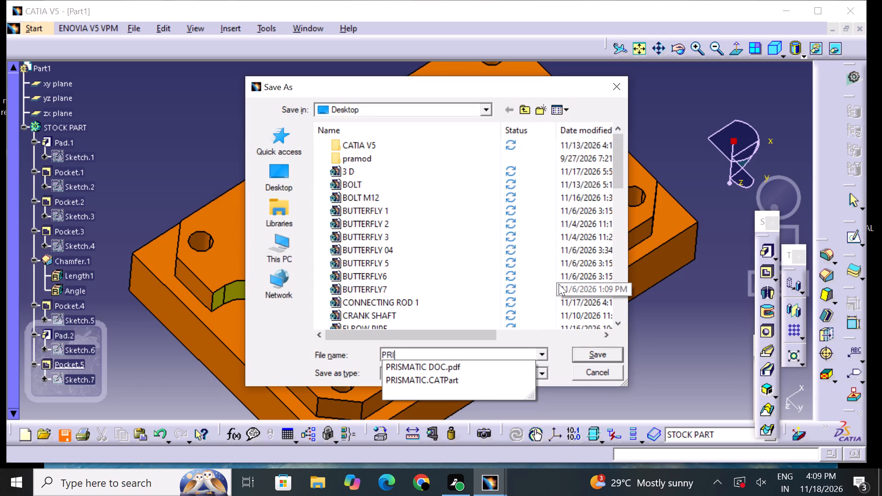
pyautogui.press('s')
pyautogui.write('TIMATIC')
pyautogui.press('space')
pyautogui.press('2')
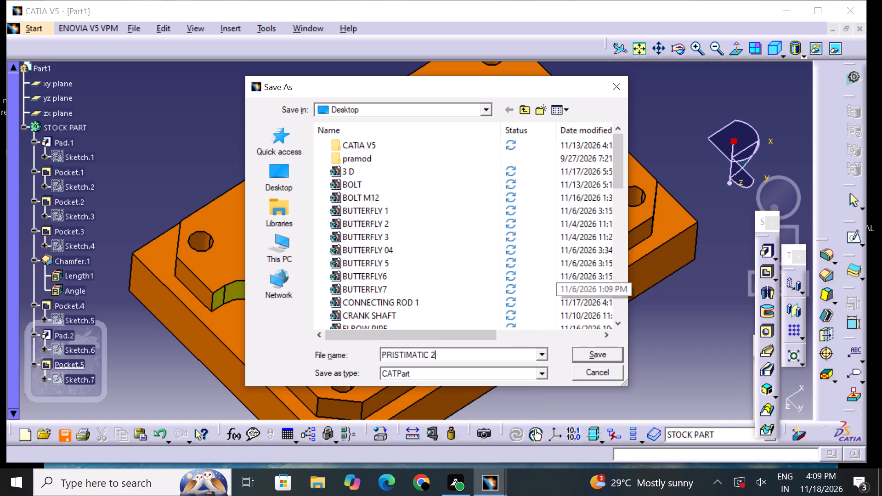
pyautogui.press('Return')
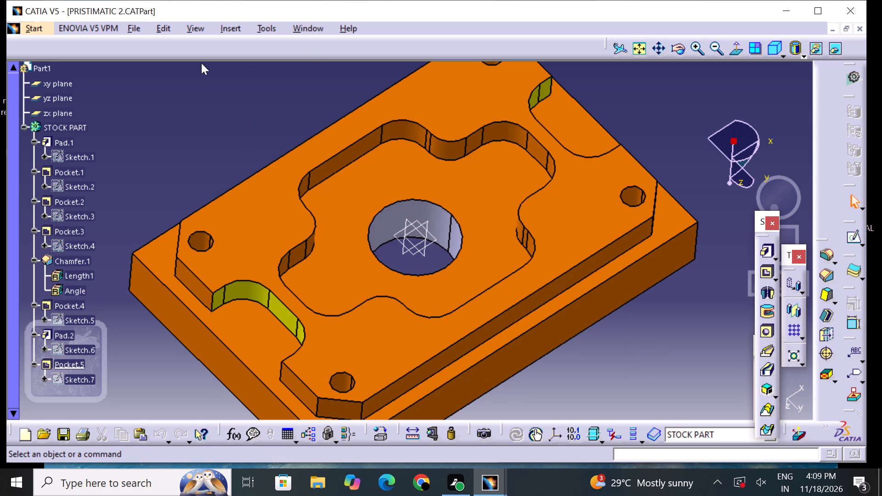
# Bring up the list of available workbenches for the saved part.
pyautogui.moveTo(36, 21); pyautogui.dragTo(40, 30)
pyautogui.click(43, 37)
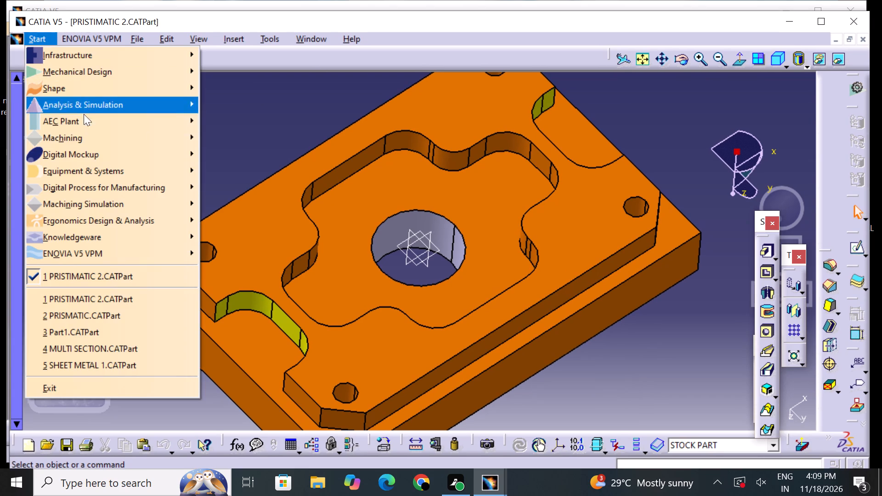
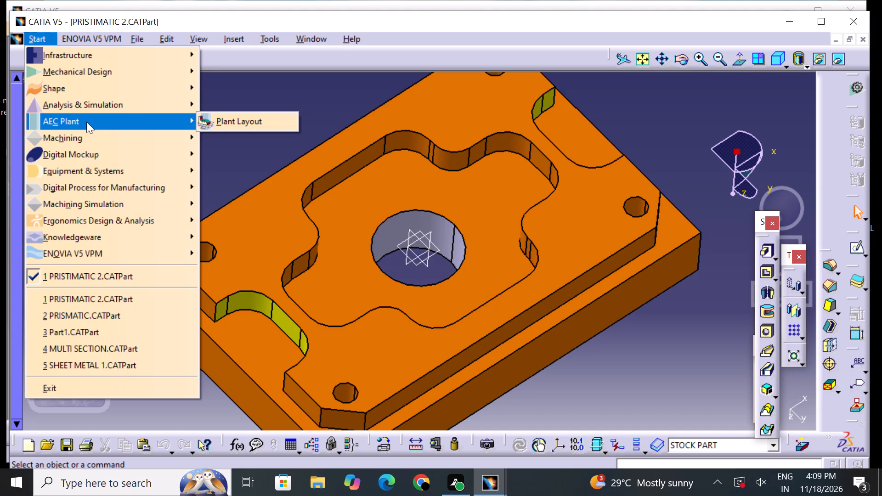
# Bring up the Machining group of workbenches for the saved plate part.
pyautogui.click(90, 139)
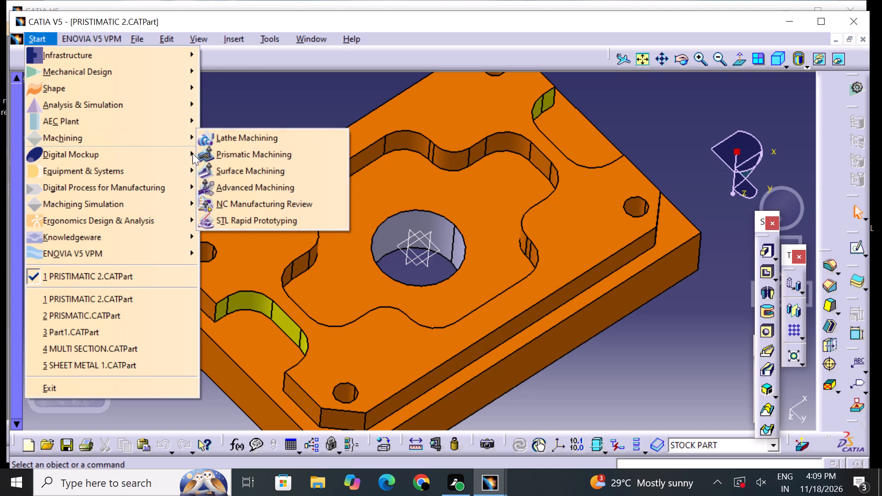
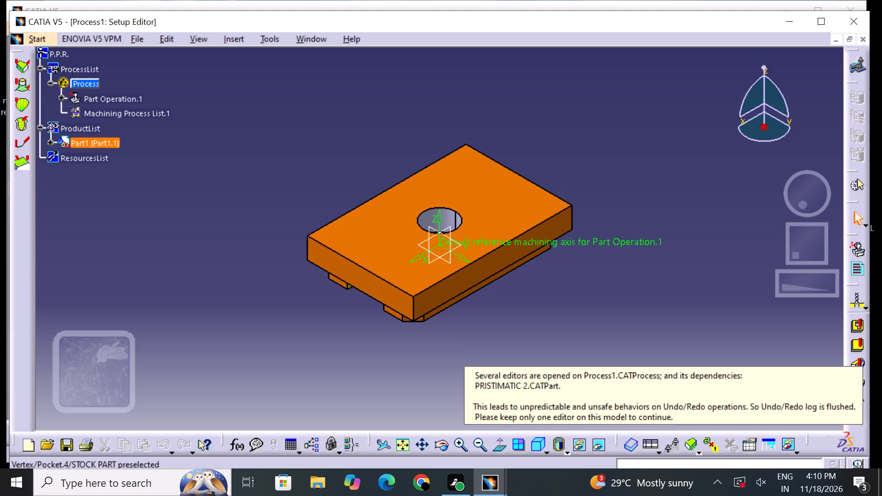
# Open the definition of Part Operation.1 in the process tree, with the plate's pocketed side in view.
pyautogui.moveTo(401, 163); pyautogui.dragTo(592, 384, button='middle')
pyautogui.moveTo(401, 163); pyautogui.dragTo(592, 384, button='right')
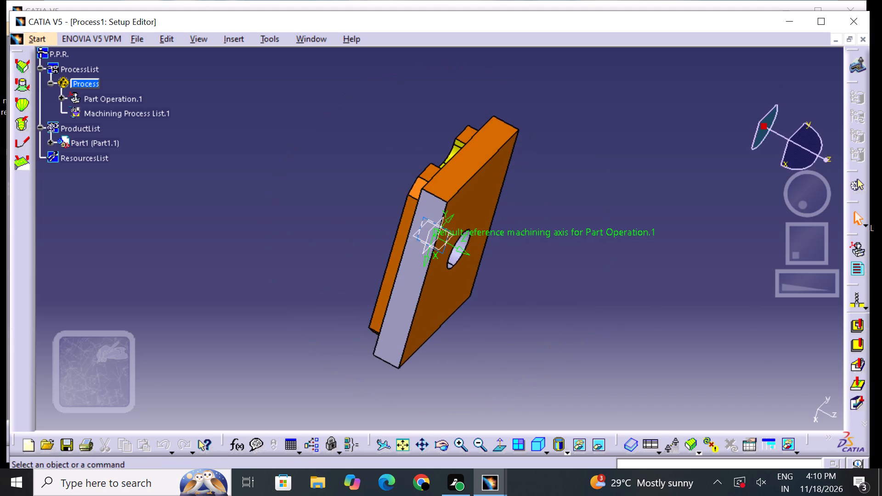
pyautogui.moveTo(401, 132); pyautogui.dragTo(590, 294, button='middle')
pyautogui.moveTo(432, 146); pyautogui.dragTo(590, 294, button='right')
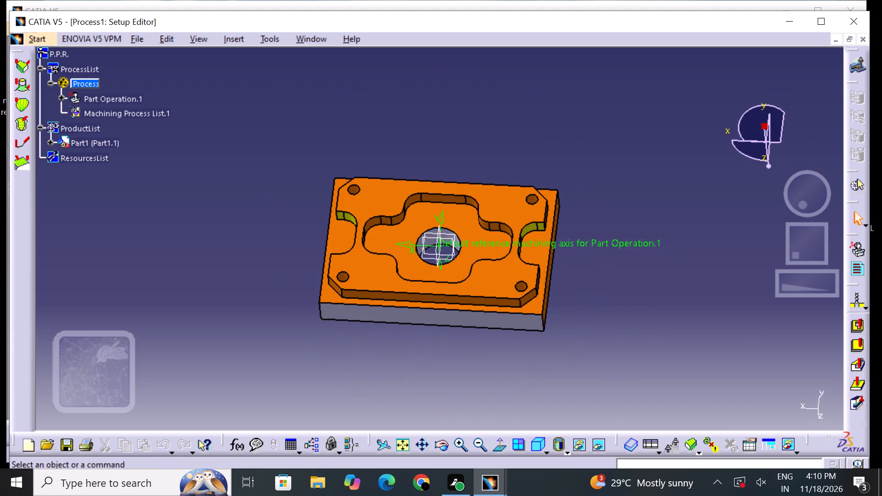
pyautogui.moveTo(385, 340); pyautogui.dragTo(400, 318, button='middle')
pyautogui.moveTo(385, 340); pyautogui.dragTo(400, 318, button='right')
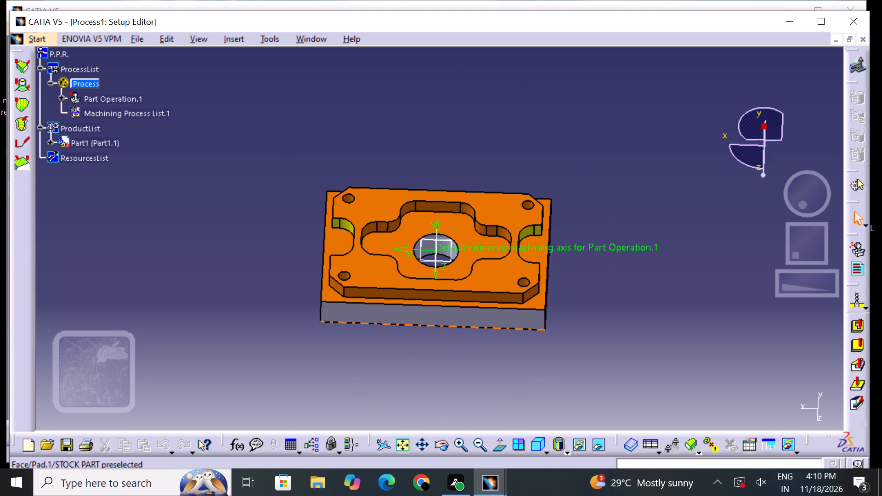
pyautogui.click(102, 98)
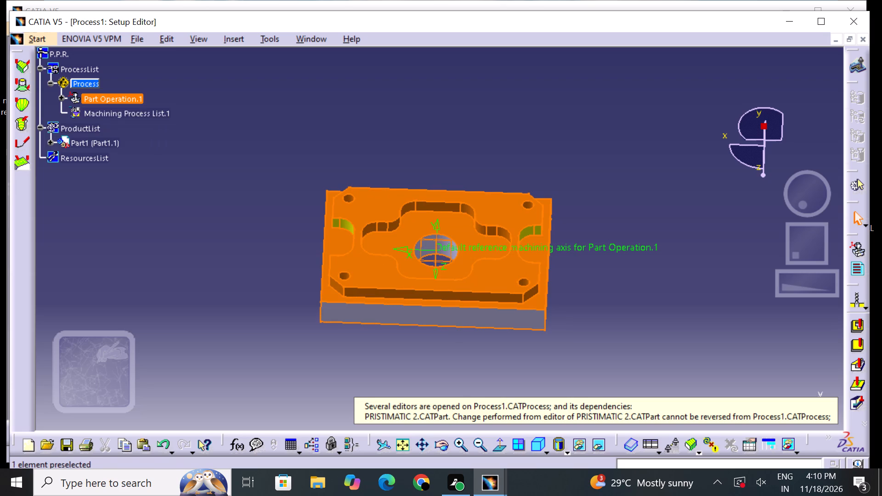
pyautogui.click(116, 116)
pyautogui.click(118, 115)
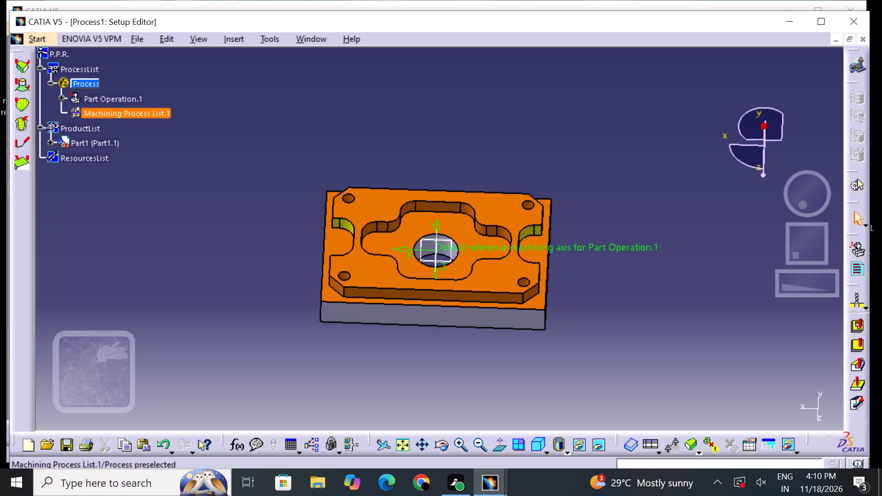
pyautogui.doubleClick(116, 99)
pyautogui.rightClick(116, 100)
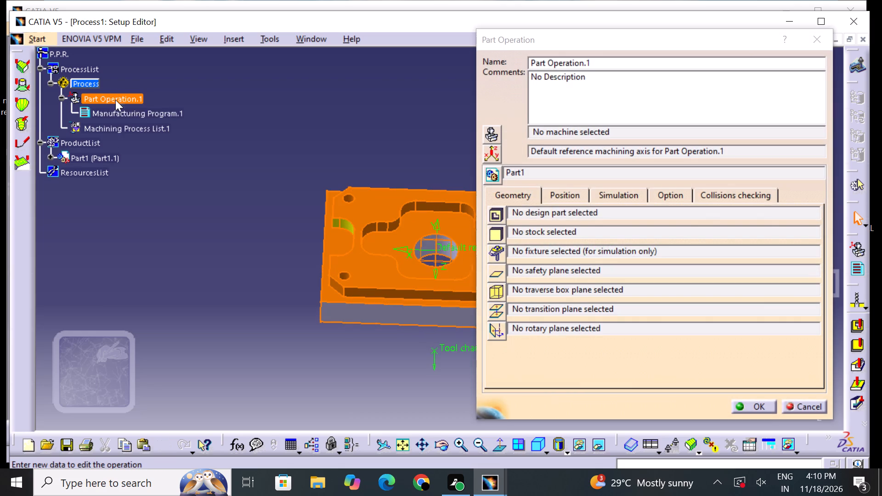
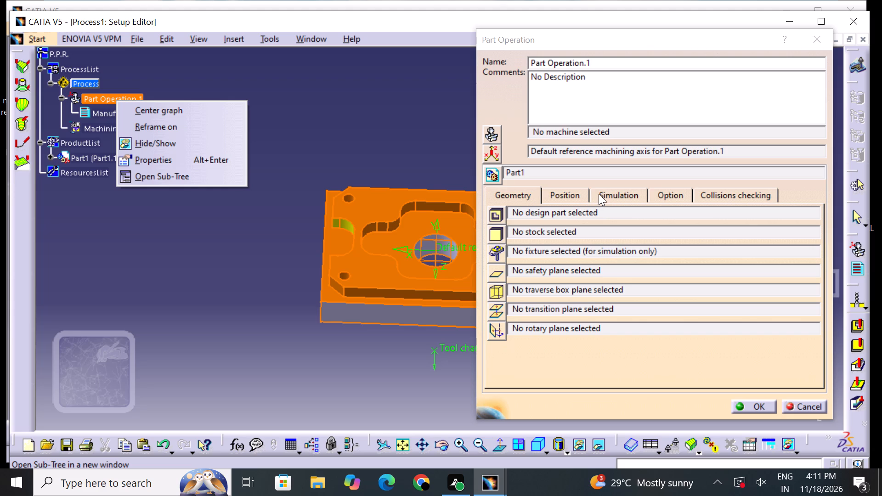
# Assign a 3-axis machine with its default spindle settings to Part Operation.1.
pyautogui.click(495, 134)
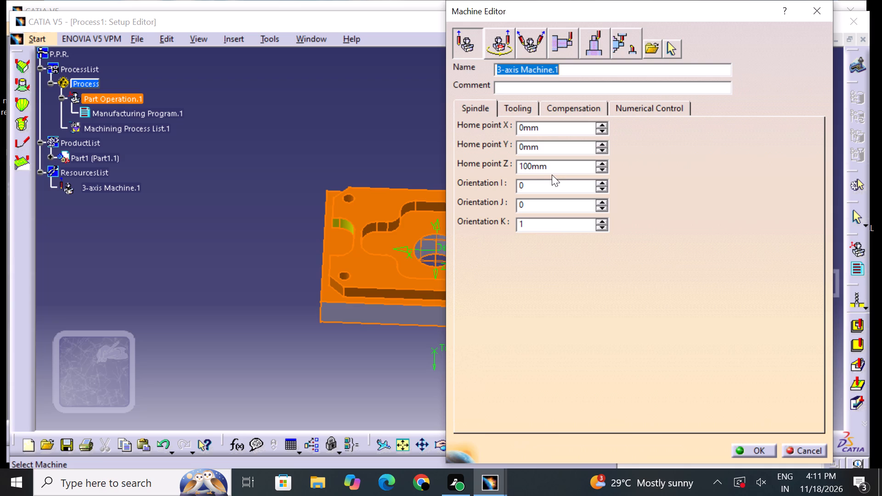
pyautogui.click(468, 46)
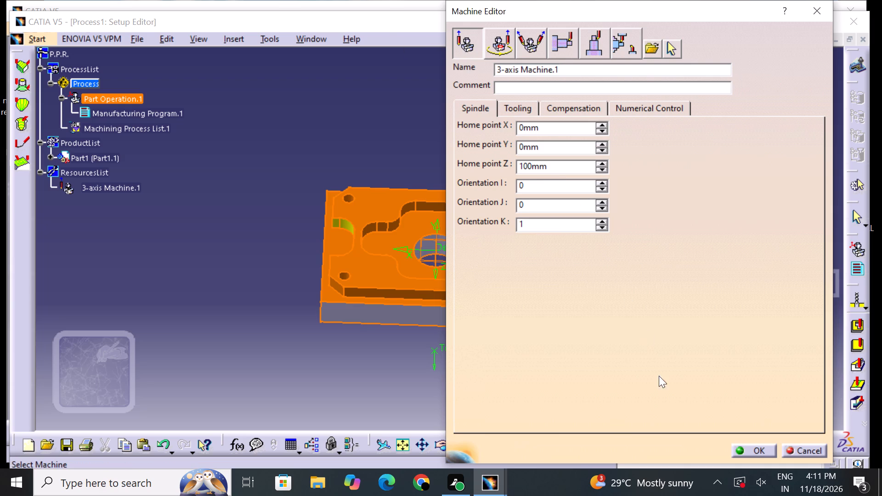
pyautogui.click(758, 449)
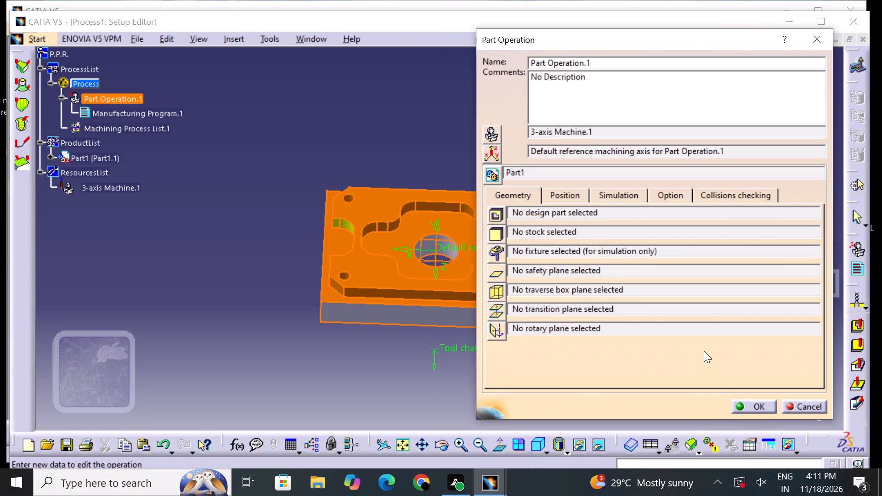
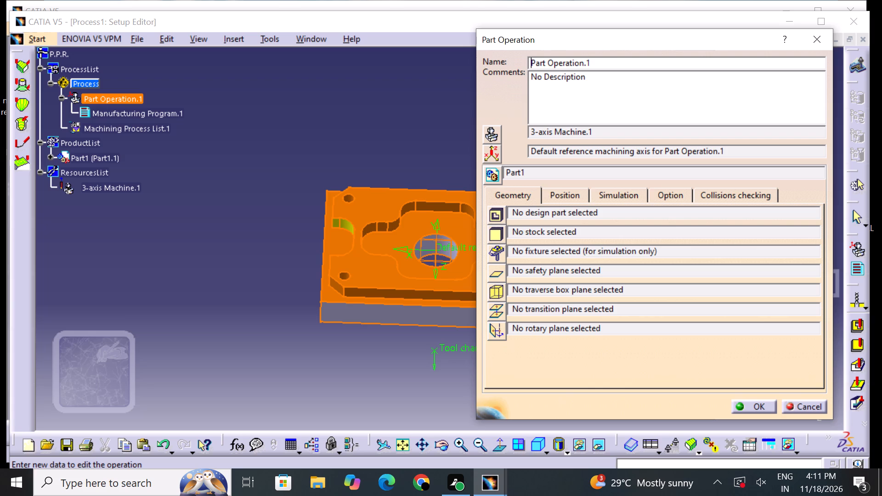
# Expand Part1 in the product tree to expose its STOCK PART body, and accept the Part Operation.1 settings.
pyautogui.scroll(1, 109, 99)
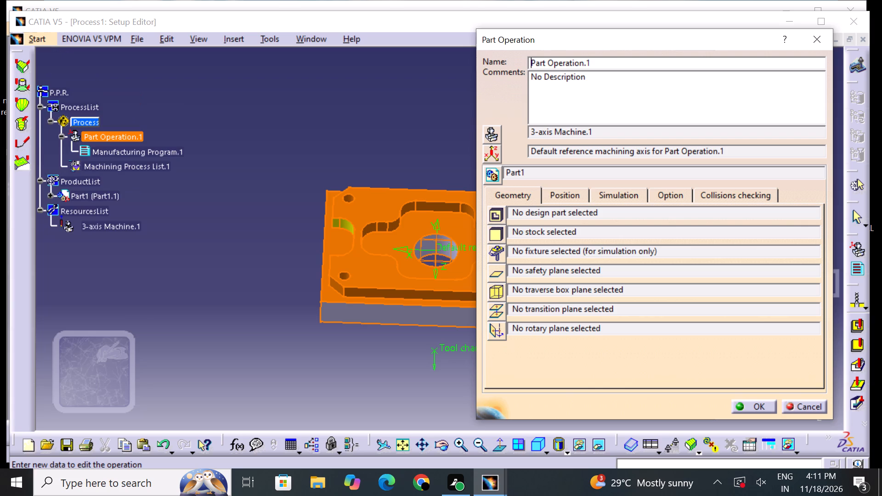
pyautogui.click(51, 195)
pyautogui.click(61, 213)
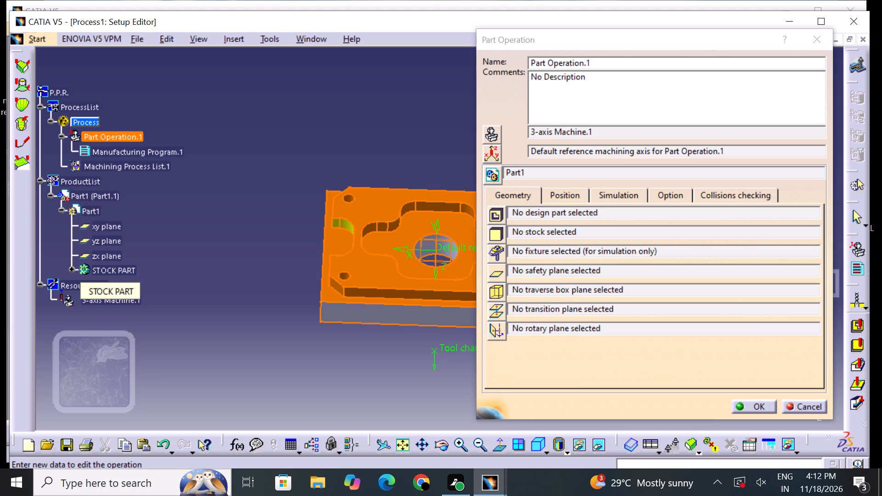
pyautogui.click(118, 269)
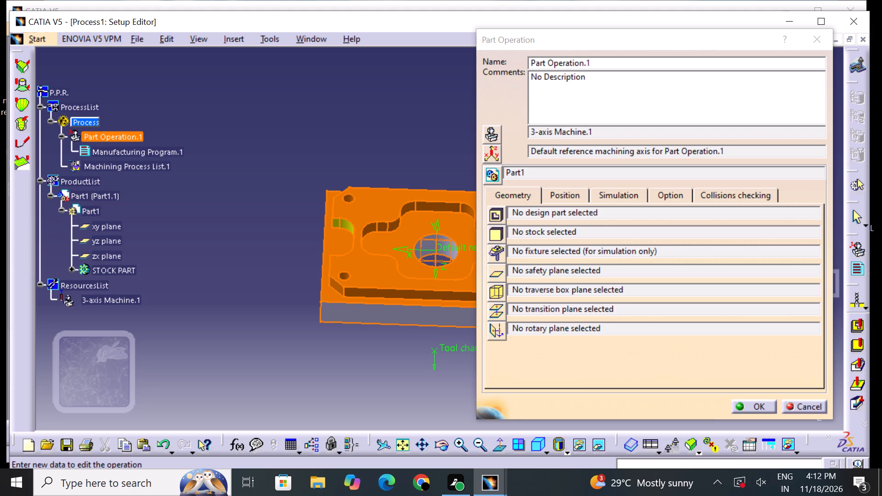
pyautogui.click(757, 408)
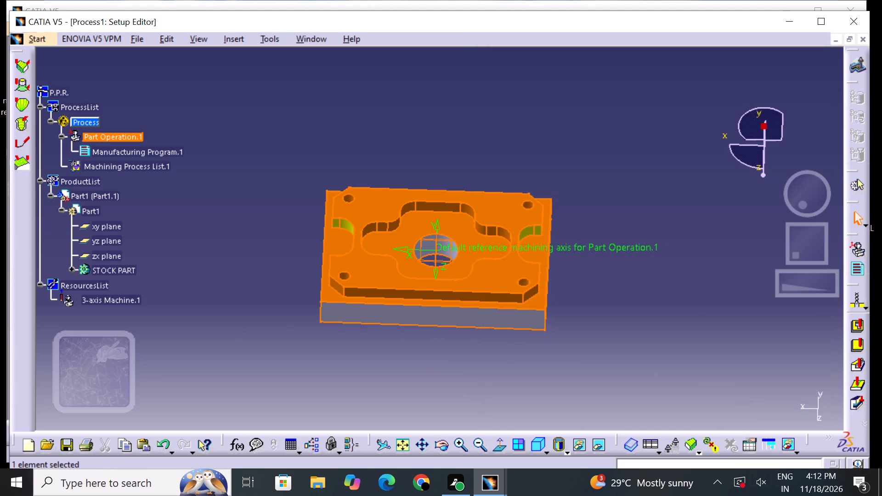
# Select the STOCK PART body under Part1 and bring up the commands available for it.
pyautogui.click(116, 272)
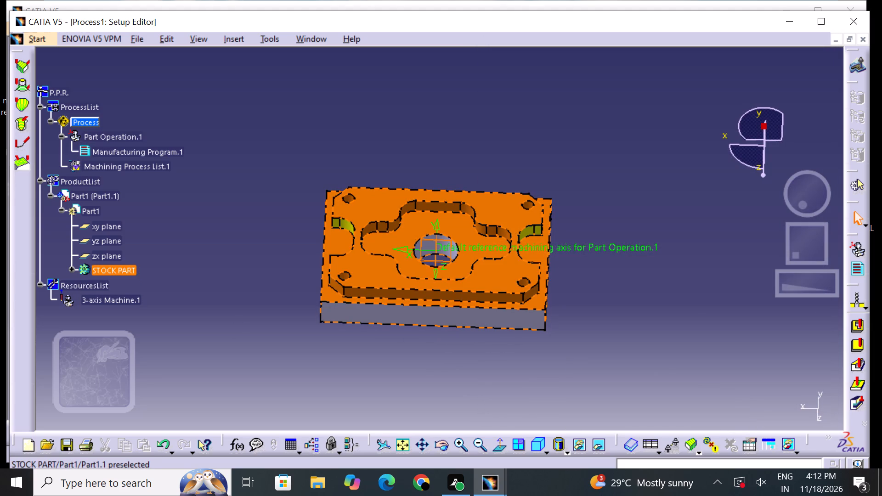
pyautogui.rightClick(116, 272)
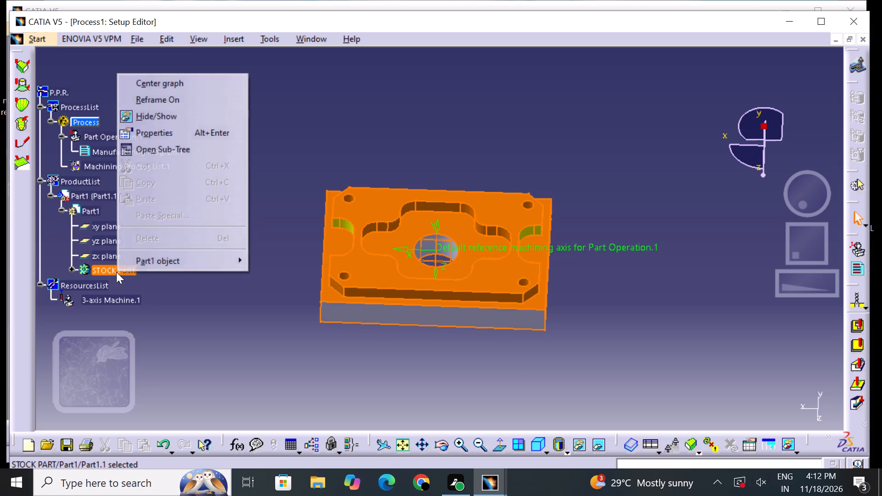
pyautogui.click(116, 272)
pyautogui.rightClick(116, 272)
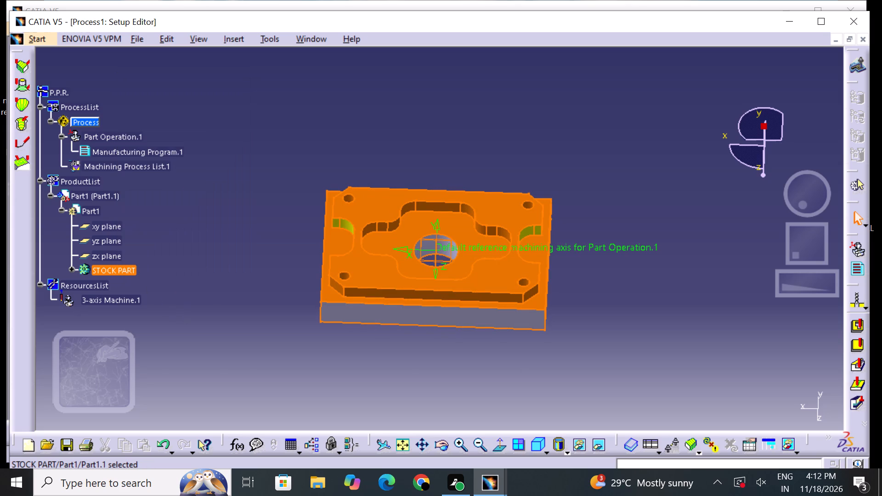
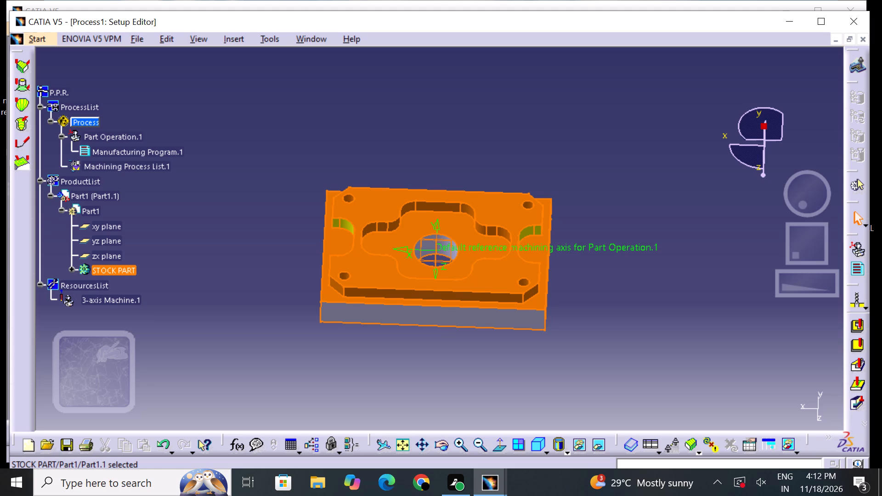
# Examine the STOCK PART body and its reference machining axis from several angles, checking the top pockets, central hole and side faces.
pyautogui.moveTo(434, 169); pyautogui.dragTo(473, 361, button='middle')
pyautogui.moveTo(435, 169); pyautogui.dragTo(473, 361, button='right')
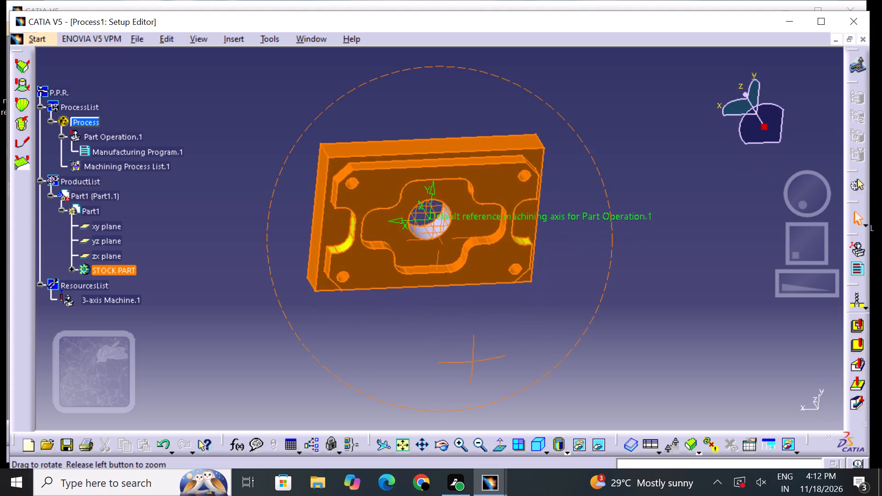
pyautogui.moveTo(473, 361); pyautogui.dragTo(444, 191, button='middle')
pyautogui.moveTo(473, 361); pyautogui.dragTo(439, 181, button='right')
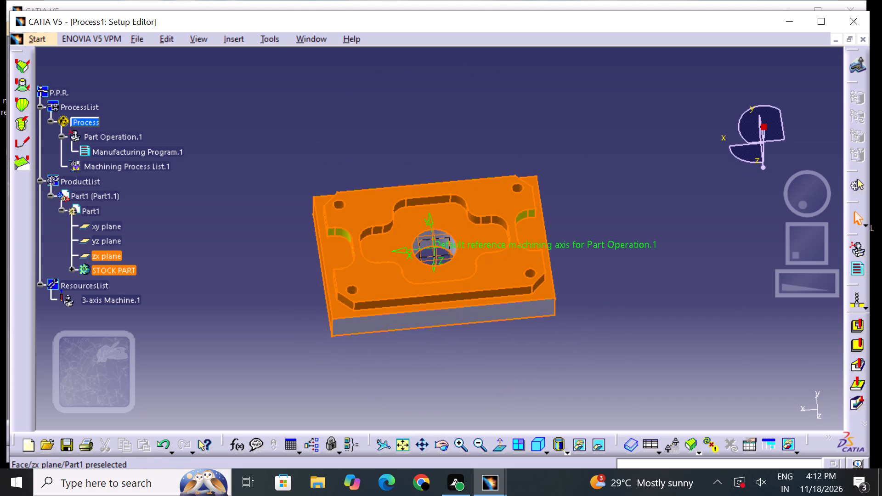
pyautogui.click(427, 260)
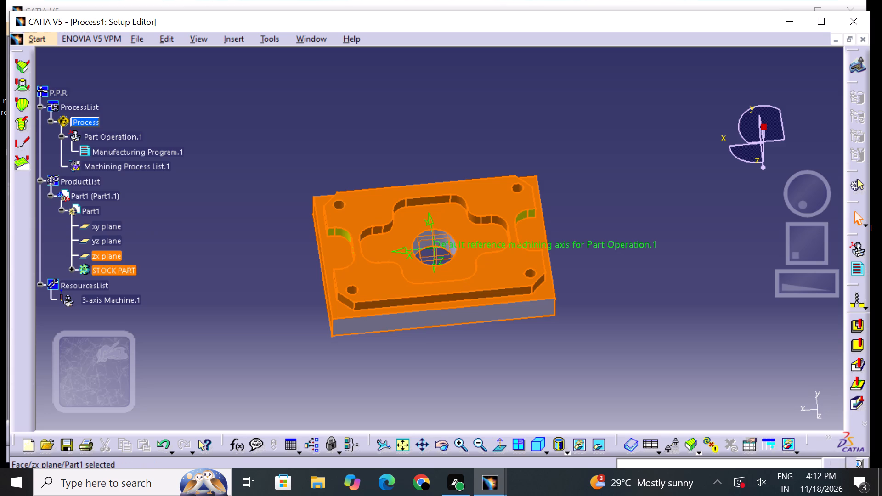
pyautogui.moveTo(422, 347); pyautogui.dragTo(420, 329, button='middle')
pyautogui.moveTo(423, 347); pyautogui.dragTo(420, 329, button='right')
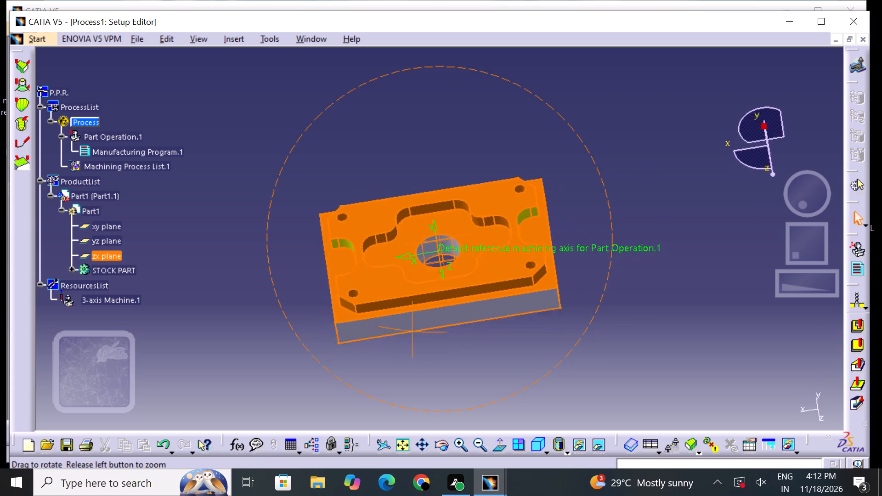
pyautogui.moveTo(420, 329); pyautogui.dragTo(445, 328, button='middle')
pyautogui.moveTo(420, 329); pyautogui.dragTo(445, 328, button='right')
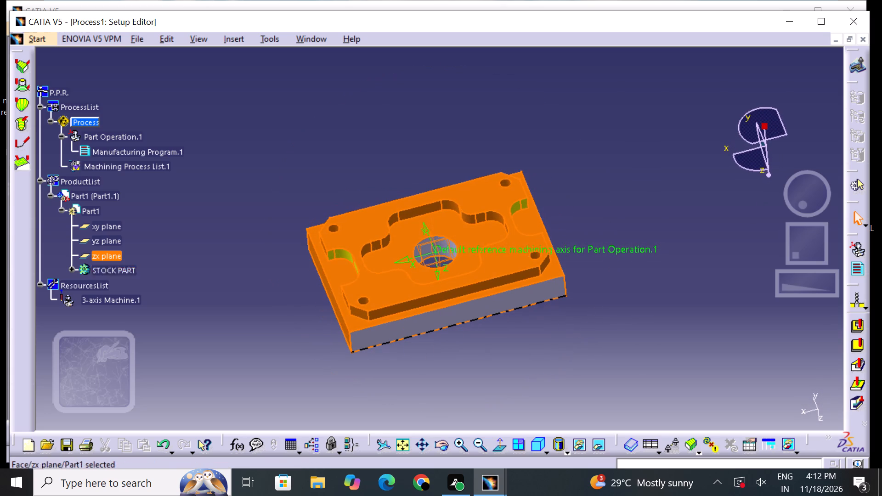
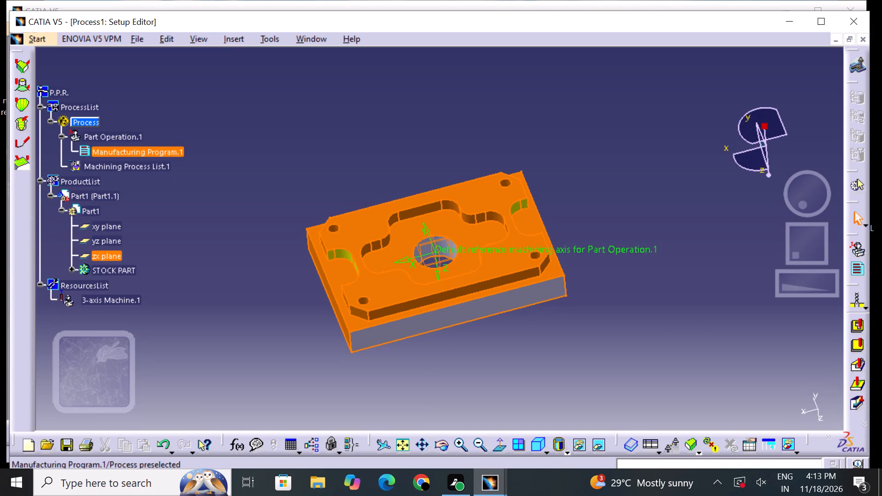
# Toggle Hide/Show on Manufacturing Program.1, Part Operation.1 and the parent Process in the process tree.
pyautogui.rightClick(100, 149)
pyautogui.click(159, 186)
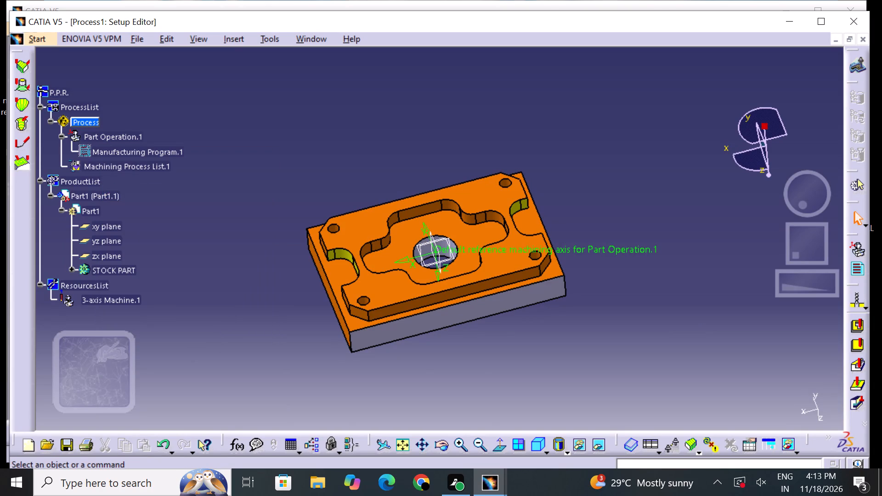
pyautogui.rightClick(95, 136)
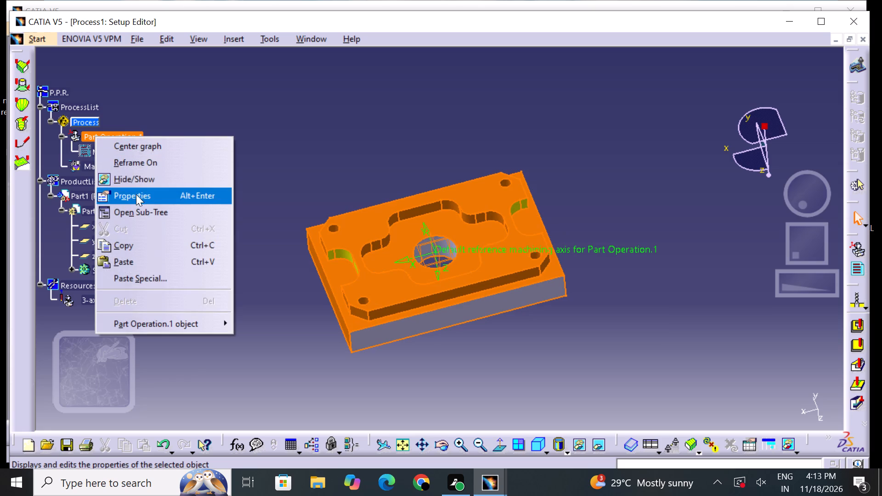
pyautogui.click(154, 184)
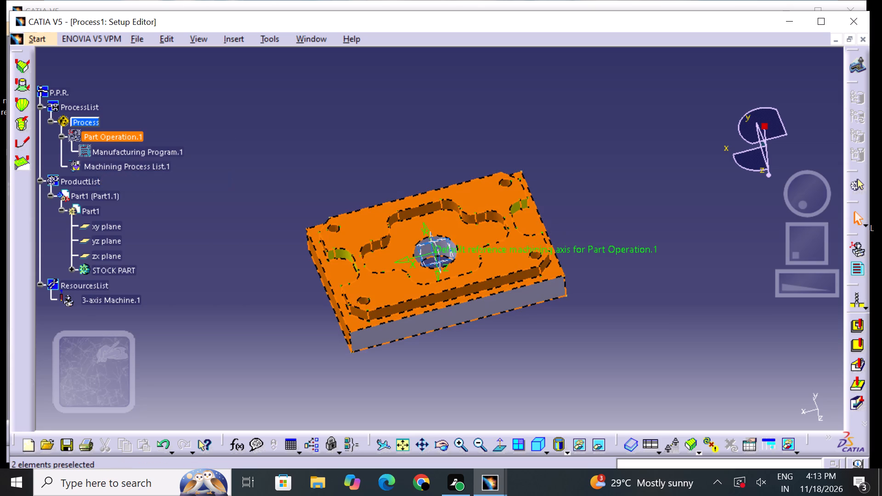
pyautogui.rightClick(80, 124)
pyautogui.click(123, 166)
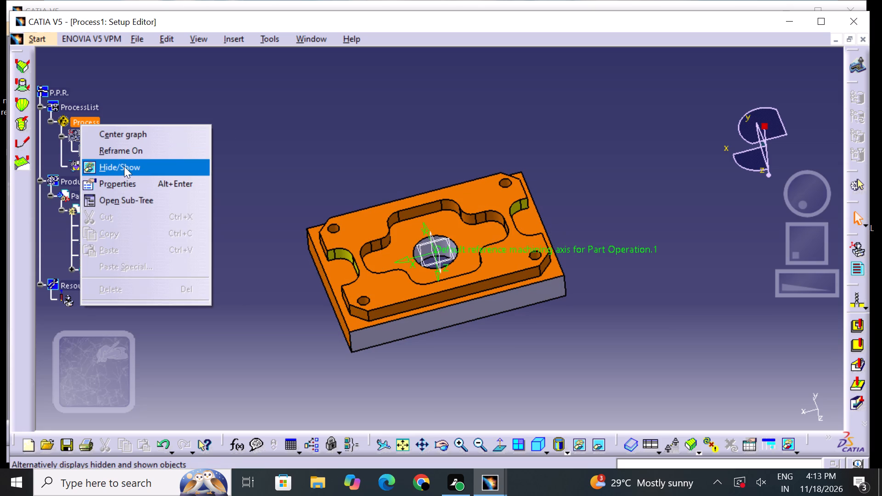
pyautogui.click(124, 167)
# View the general properties of Machining Process List.1 without changing them.
pyautogui.rightClick(124, 167)
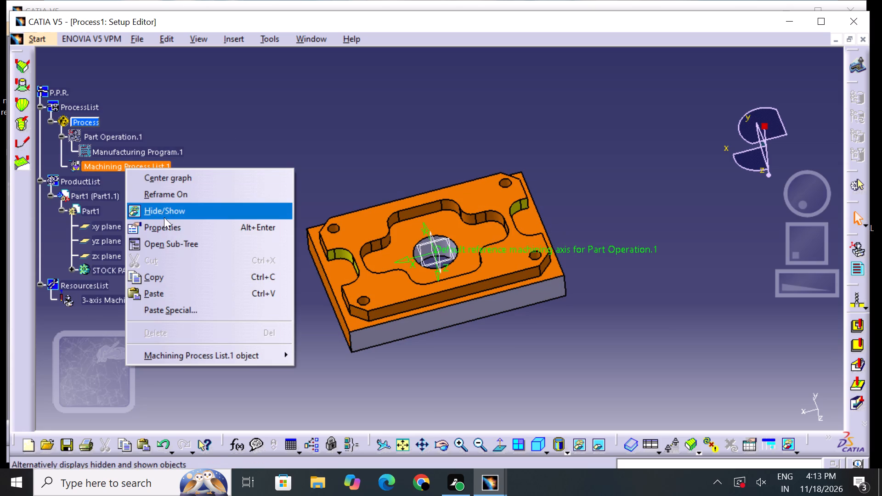
pyautogui.click(166, 220)
pyautogui.moveTo(227, 259); pyautogui.dragTo(232, 263)
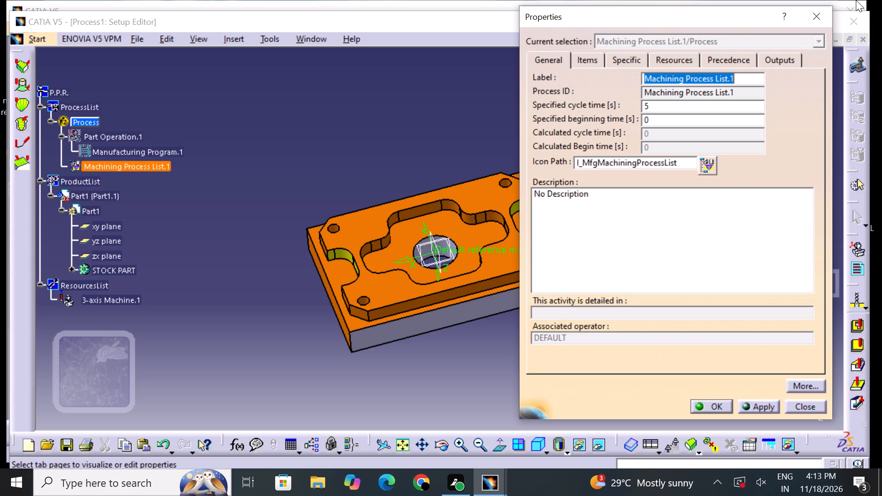
pyautogui.click(813, 14)
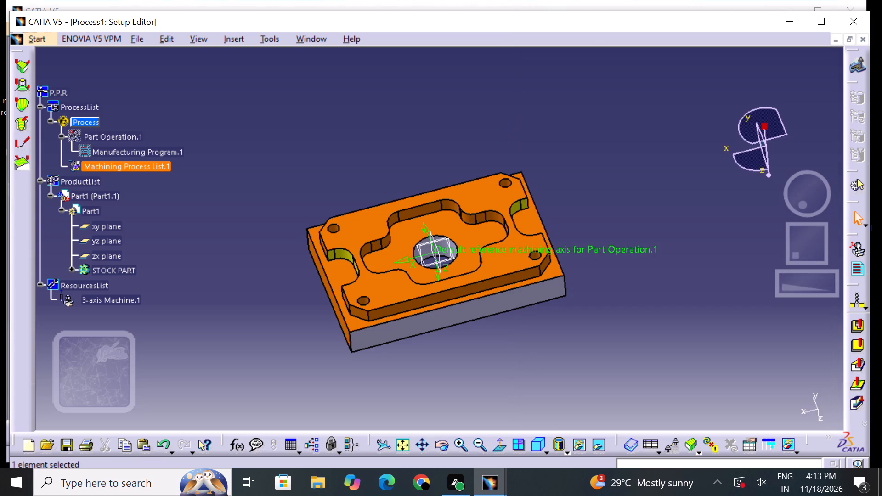
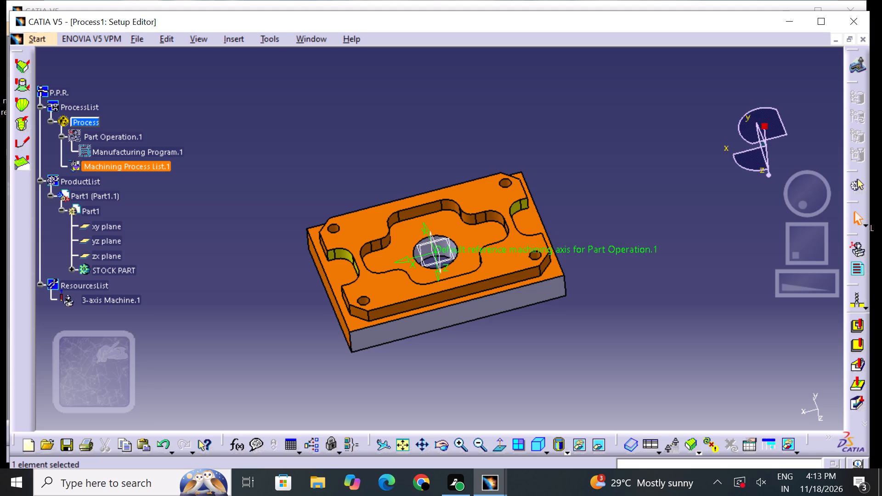
# Delete the default reference machining axis of Part Operation.1 from the process.
pyautogui.click(620, 247)
pyautogui.rightClick(619, 247)
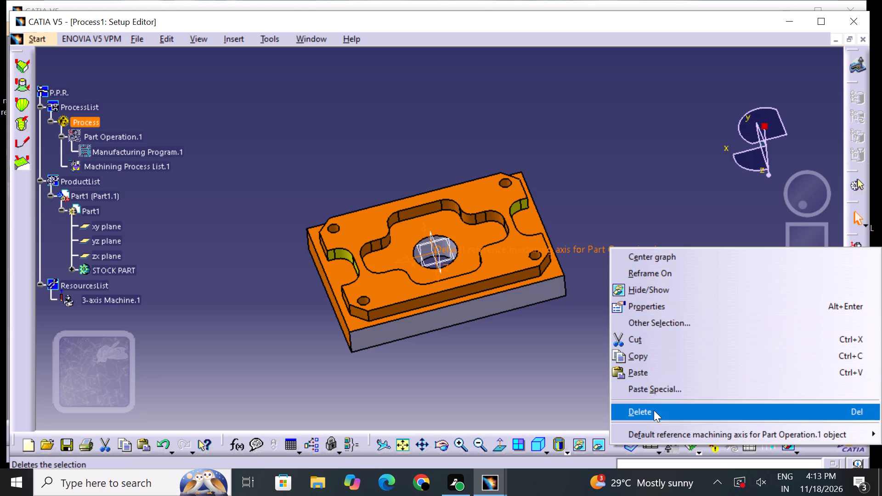
pyautogui.click(654, 410)
pyautogui.moveTo(549, 337); pyautogui.dragTo(540, 341)
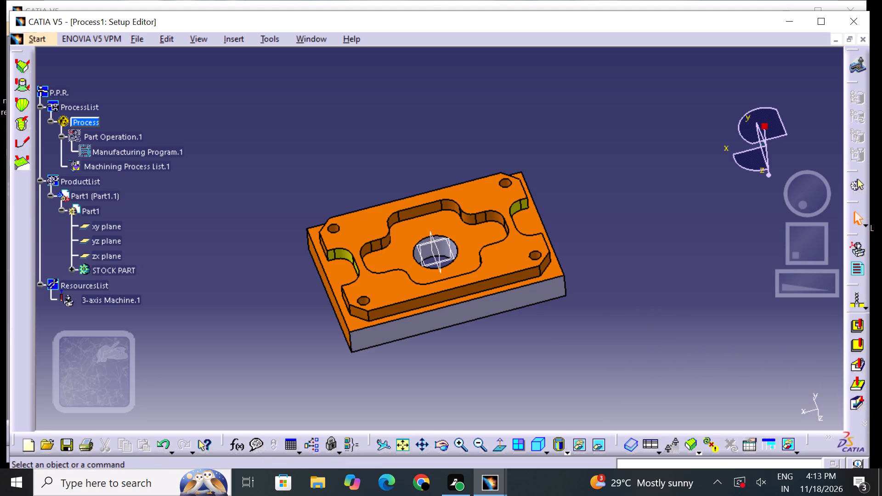
pyautogui.scroll(-2, 215, 255)
pyautogui.scroll(2, 215, 255)
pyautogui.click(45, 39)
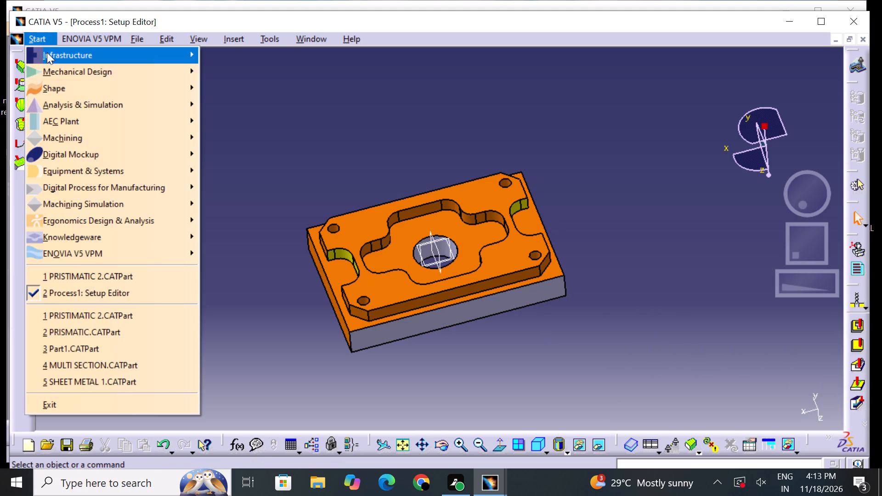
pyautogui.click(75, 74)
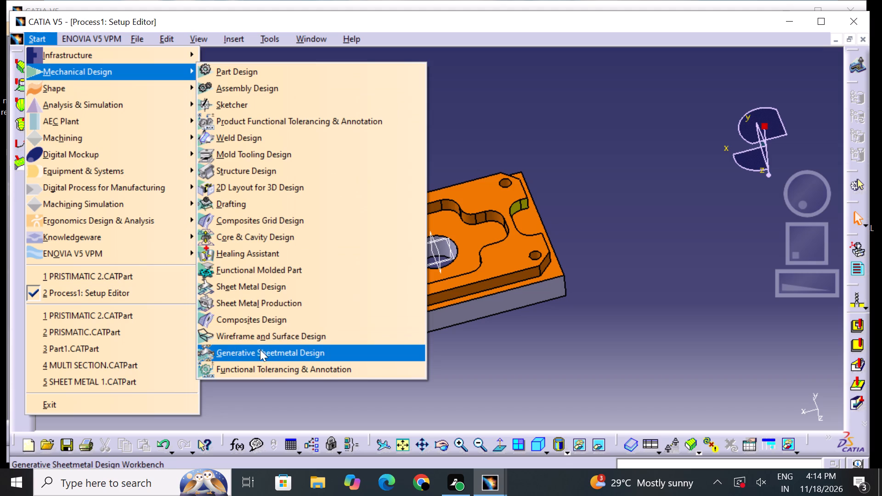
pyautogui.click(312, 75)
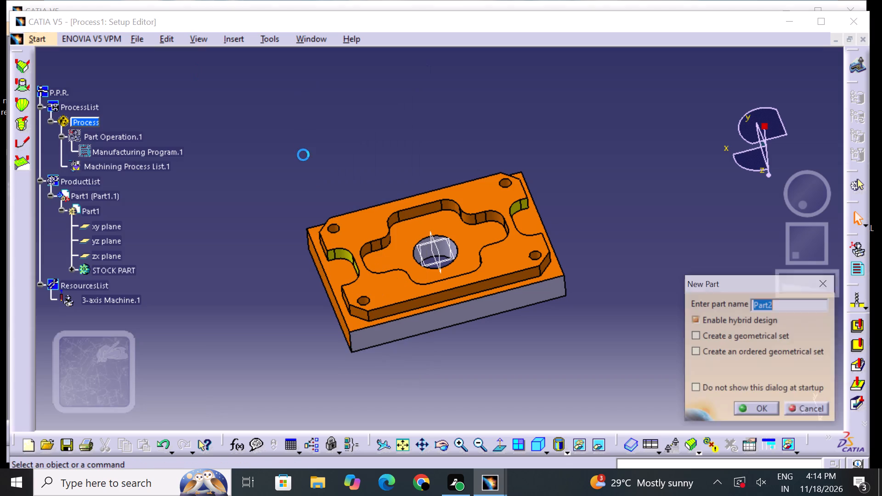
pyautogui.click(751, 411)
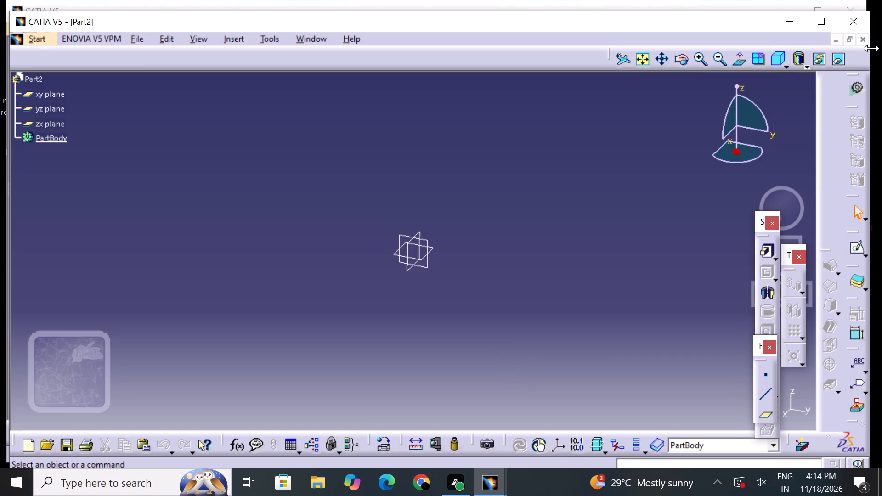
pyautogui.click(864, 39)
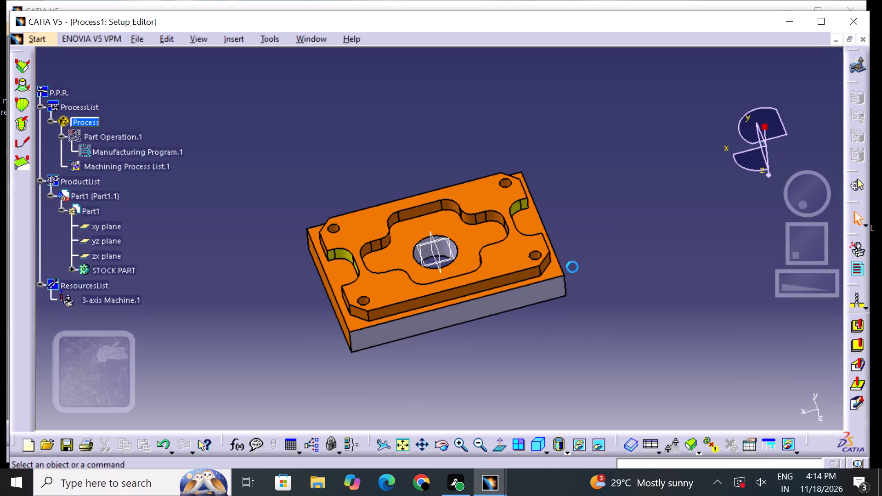
# Set the fill colour of the STOCK PART base plate's grey long side face to orange.
pyautogui.moveTo(381, 344); pyautogui.dragTo(446, 259, button='middle')
pyautogui.moveTo(381, 344); pyautogui.dragTo(462, 216, button='right')
pyautogui.scroll(1, 462, 216)
pyautogui.moveTo(560, 319); pyautogui.dragTo(499, 349, button='middle')
pyautogui.moveTo(560, 319); pyautogui.dragTo(498, 355, button='right')
pyautogui.tripleClick(461, 451)
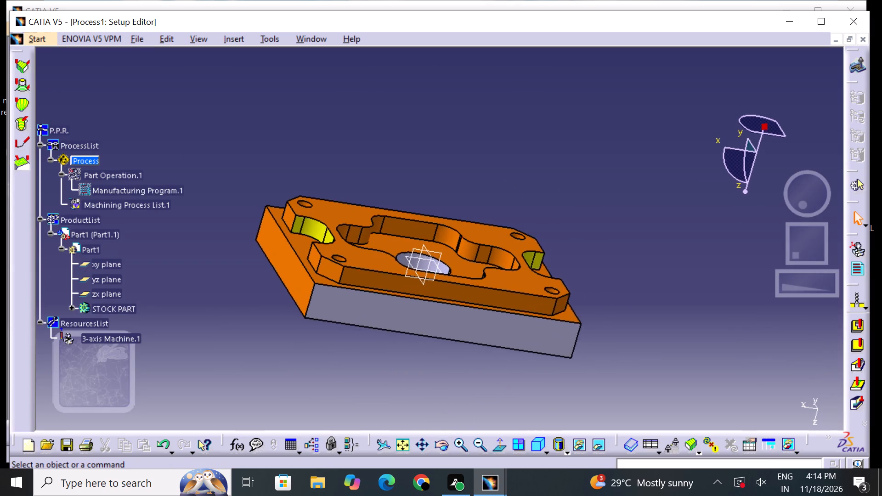
pyautogui.moveTo(597, 283); pyautogui.dragTo(399, 172, button='middle')
pyautogui.moveTo(598, 283); pyautogui.dragTo(399, 172, button='right')
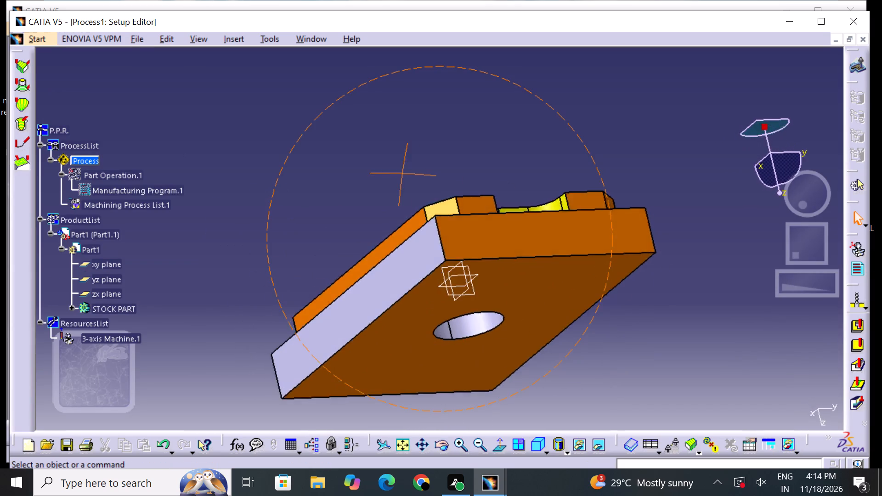
pyautogui.moveTo(399, 172); pyautogui.dragTo(610, 189, button='middle')
pyautogui.moveTo(399, 172); pyautogui.dragTo(610, 189, button='right')
pyautogui.click(501, 263)
pyautogui.rightClick(501, 263)
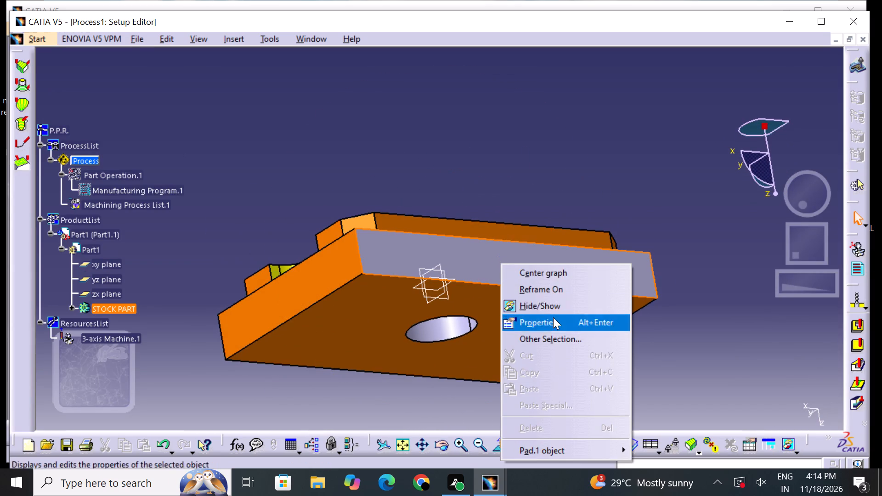
pyautogui.click(549, 323)
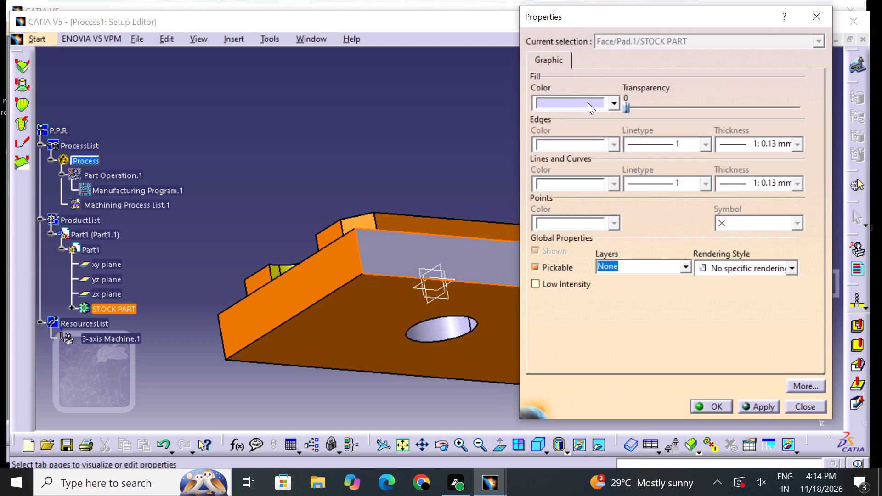
pyautogui.click(588, 102)
pyautogui.click(590, 160)
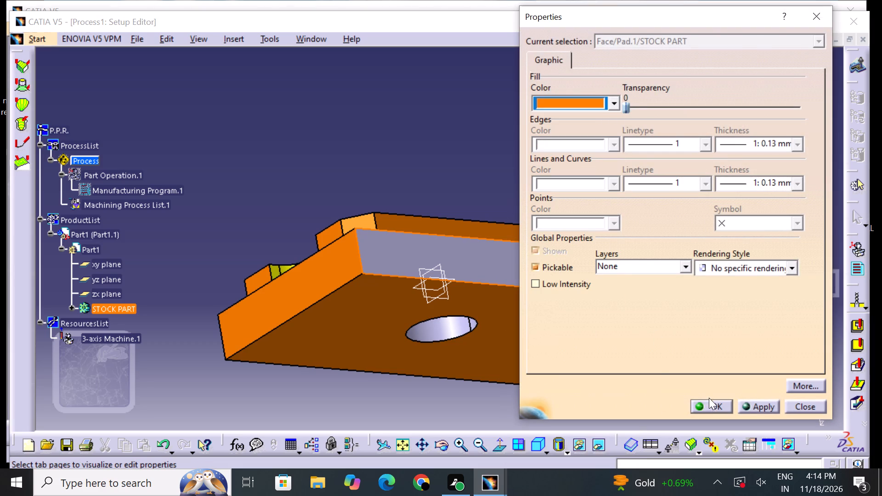
pyautogui.click(709, 398)
pyautogui.click(710, 403)
pyautogui.click(646, 347)
# Set the fill colour of the large central through hole, Pocket.5, to orange.
pyautogui.moveTo(488, 73); pyautogui.dragTo(471, 270, button='middle')
pyautogui.moveTo(488, 73); pyautogui.dragTo(471, 270, button='right')
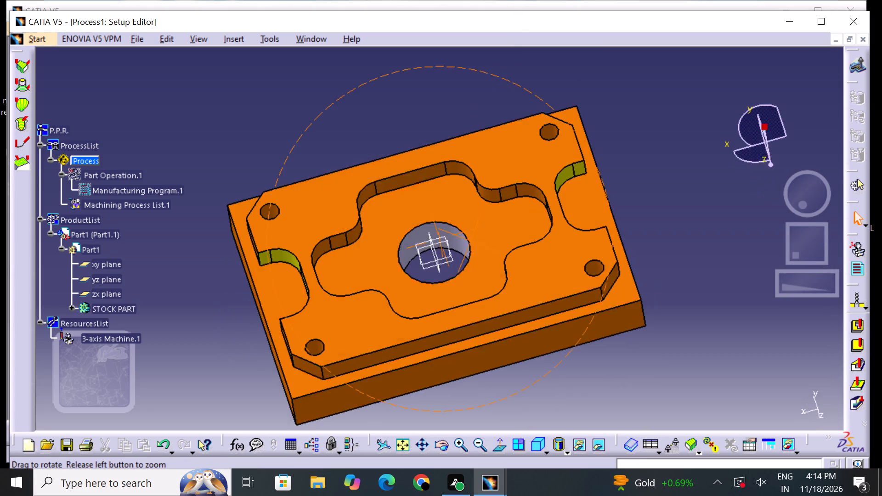
pyautogui.moveTo(471, 270); pyautogui.dragTo(475, 297, button='middle')
pyautogui.moveTo(471, 270); pyautogui.dragTo(476, 297, button='right')
pyautogui.click(414, 217)
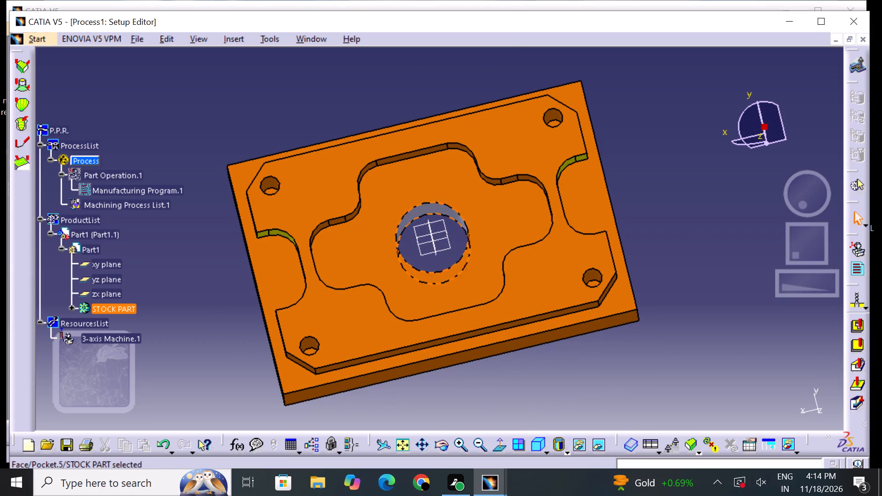
pyautogui.rightClick(413, 217)
pyautogui.click(477, 277)
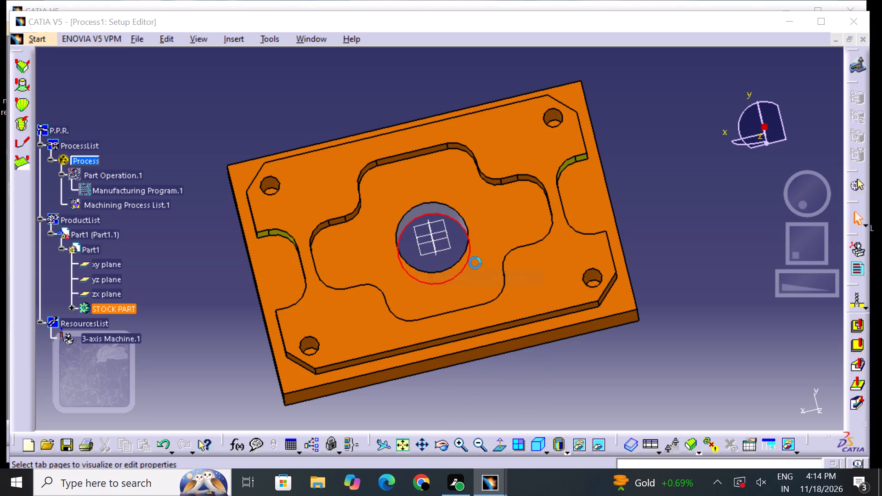
pyautogui.click(563, 91)
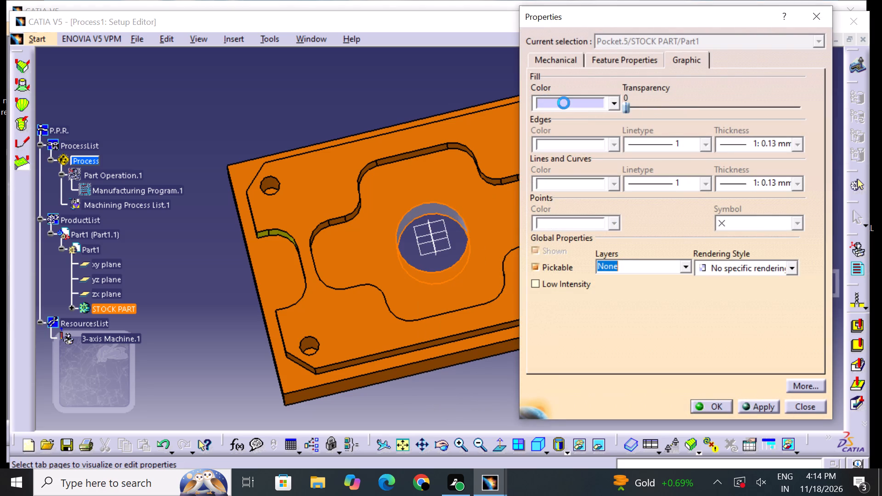
pyautogui.click(564, 103)
pyautogui.click(594, 154)
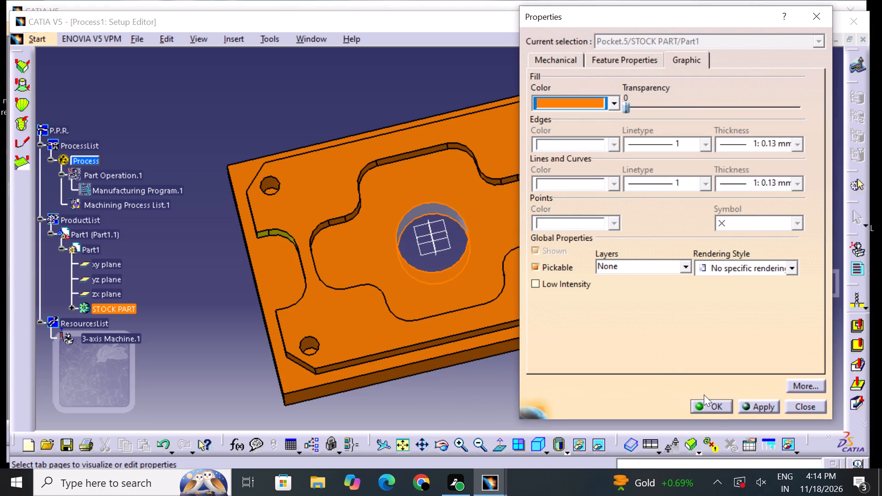
pyautogui.click(715, 408)
pyautogui.click(614, 387)
# Examine the recoloured part from above and from several oblique angles.
pyautogui.scroll(1, 406, 375)
pyautogui.moveTo(406, 374); pyautogui.dragTo(406, 372, button='middle')
pyautogui.moveTo(406, 374); pyautogui.dragTo(406, 372, button='right')
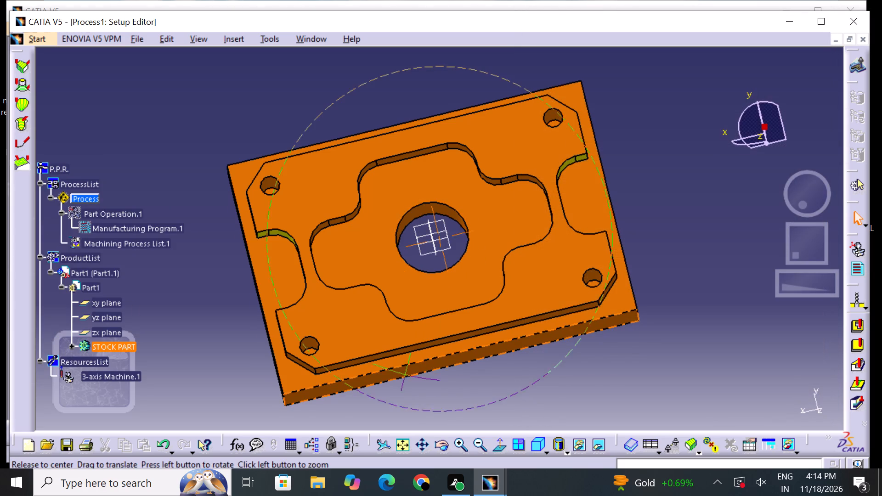
pyautogui.moveTo(406, 372); pyautogui.dragTo(444, 203, button='middle')
pyautogui.moveTo(406, 372); pyautogui.dragTo(444, 203, button='right')
pyautogui.moveTo(588, 261); pyautogui.dragTo(430, 366, button='middle')
pyautogui.moveTo(588, 261); pyautogui.dragTo(430, 366, button='right')
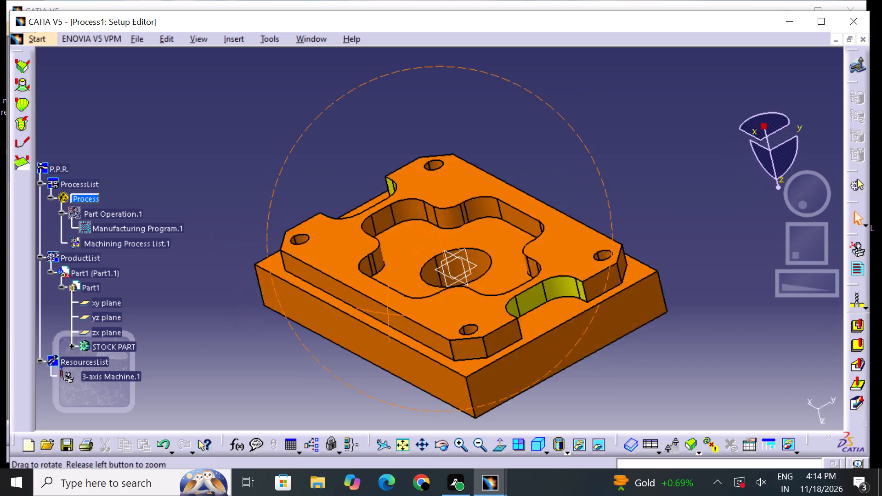
pyautogui.moveTo(430, 366); pyautogui.dragTo(632, 290, button='middle')
pyautogui.moveTo(430, 366); pyautogui.dragTo(632, 290, button='right')
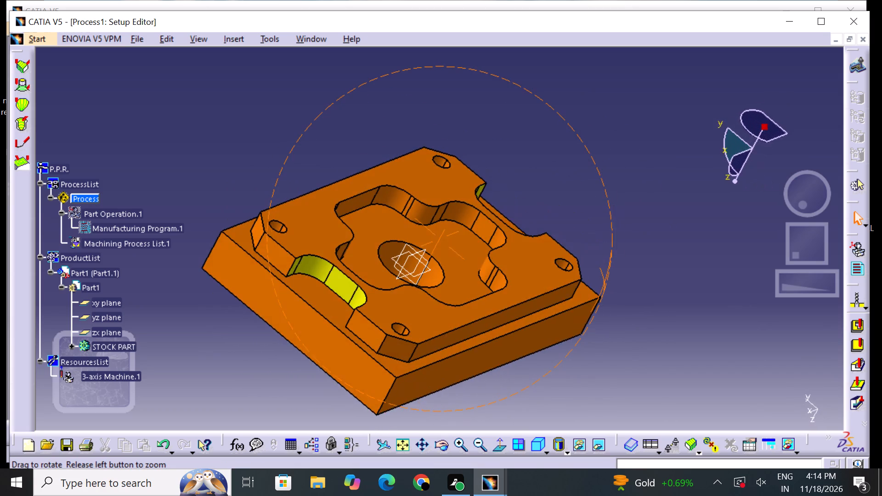
pyautogui.moveTo(632, 290); pyautogui.dragTo(578, 310, button='middle')
pyautogui.moveTo(632, 290); pyautogui.dragTo(524, 246, button='right')
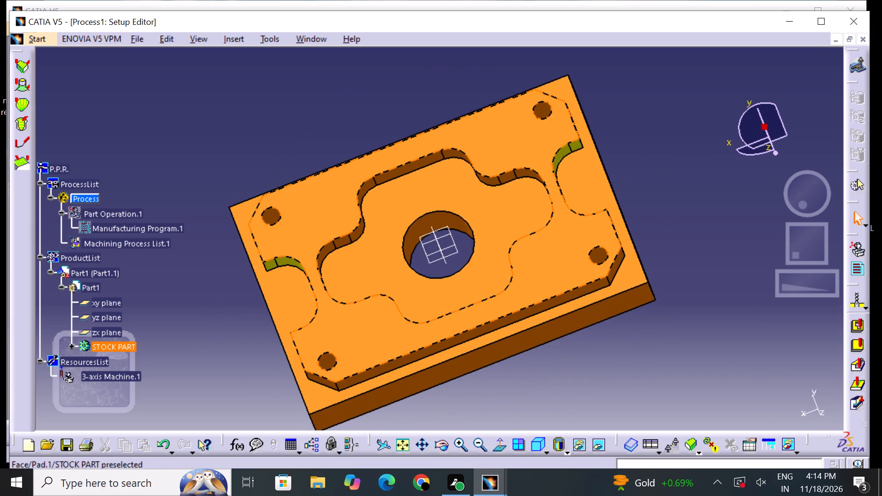
pyautogui.moveTo(524, 246); pyautogui.dragTo(520, 239, button='right')
pyautogui.moveTo(483, 359); pyautogui.dragTo(477, 215, button='middle')
pyautogui.moveTo(483, 360); pyautogui.dragTo(475, 218, button='right')
pyautogui.moveTo(401, 258); pyautogui.dragTo(401, 258, button='middle')
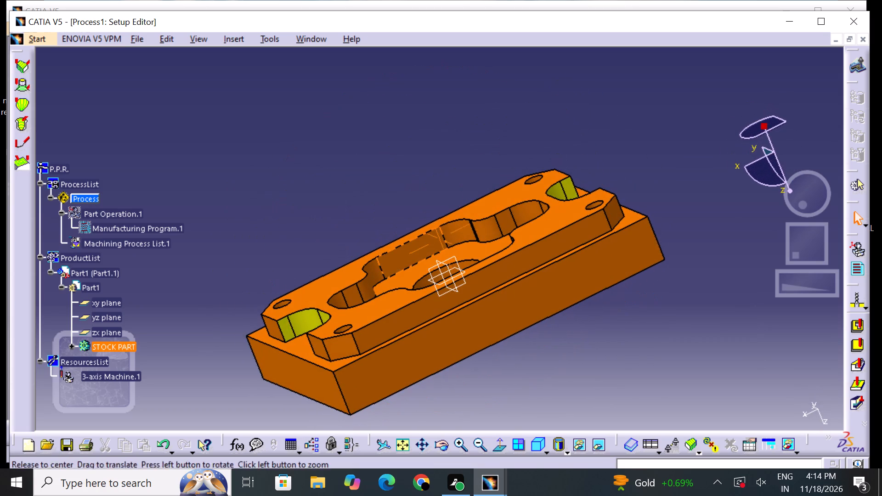
pyautogui.moveTo(401, 258); pyautogui.dragTo(444, 211, button='middle')
pyautogui.moveTo(448, 100); pyautogui.dragTo(456, 137, button='middle')
pyautogui.moveTo(450, 100); pyautogui.dragTo(456, 137, button='right')
pyautogui.scroll(-4, 316, 163)
pyautogui.scroll(1, 316, 163)
# Open the save dialog for the machining process document.
pyautogui.click(60, 441)
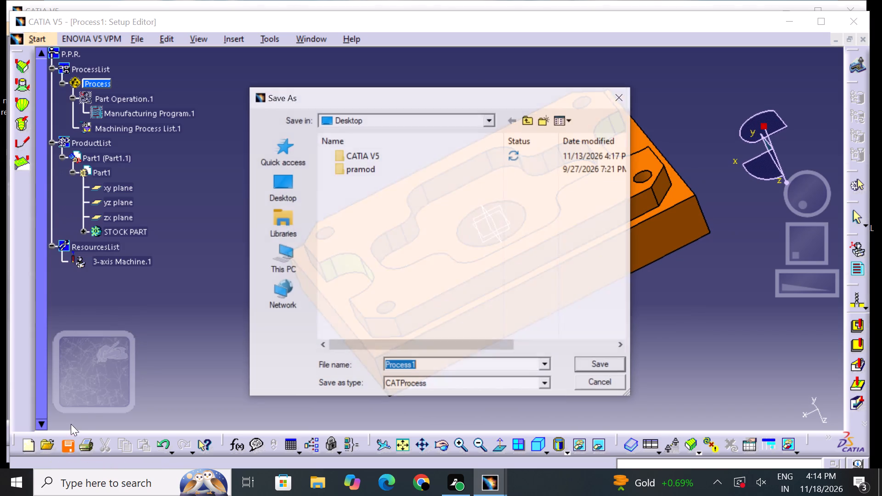
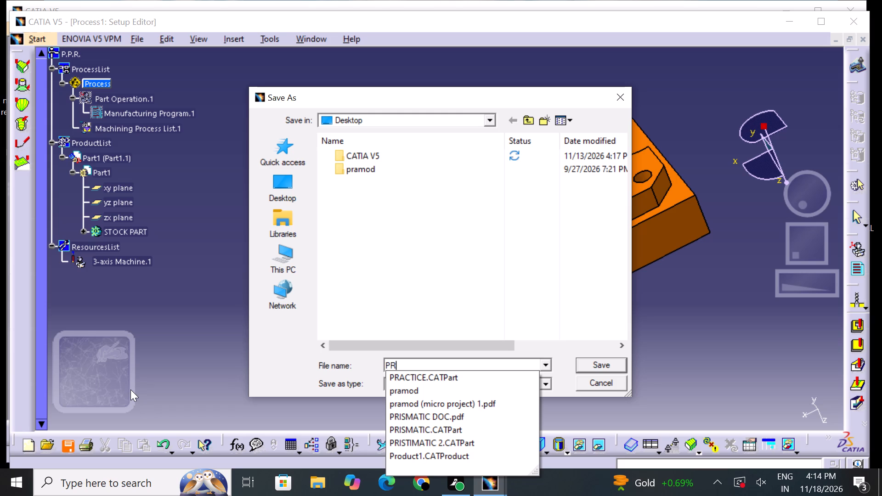
# Save the machining process to the Desktop as a CATProcess, using the existing name PRISTIMATIC 2.CATPart.
pyautogui.click(463, 444)
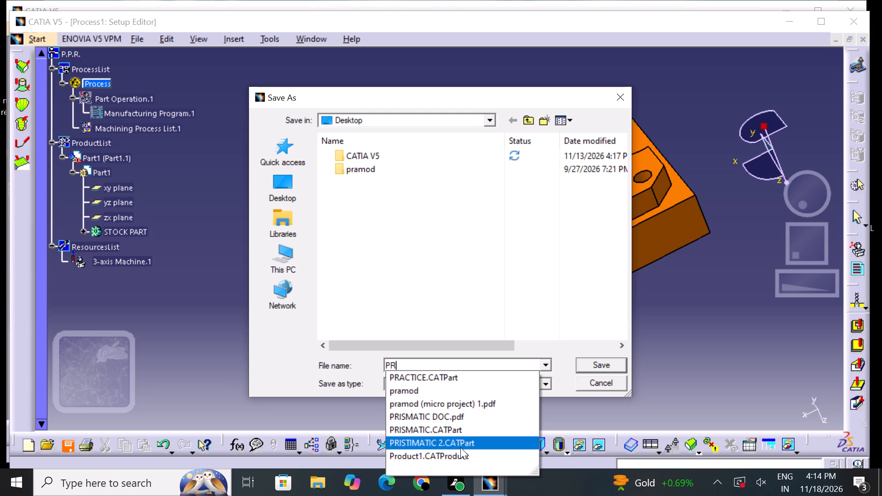
pyautogui.click(458, 438)
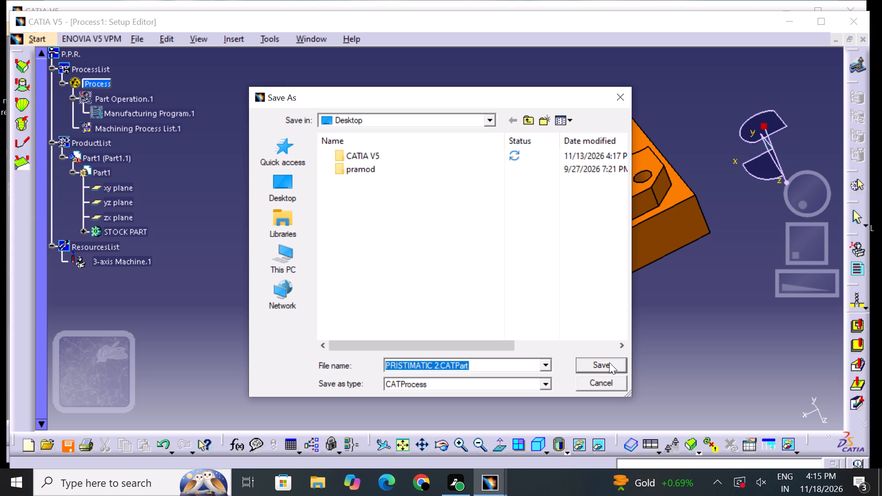
pyautogui.click(609, 362)
pyautogui.click(460, 274)
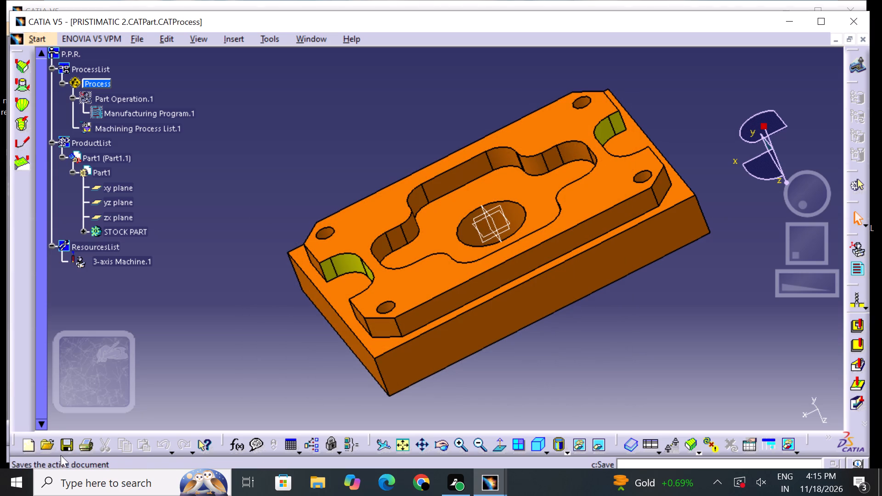
pyautogui.click(60, 447)
pyautogui.click(67, 447)
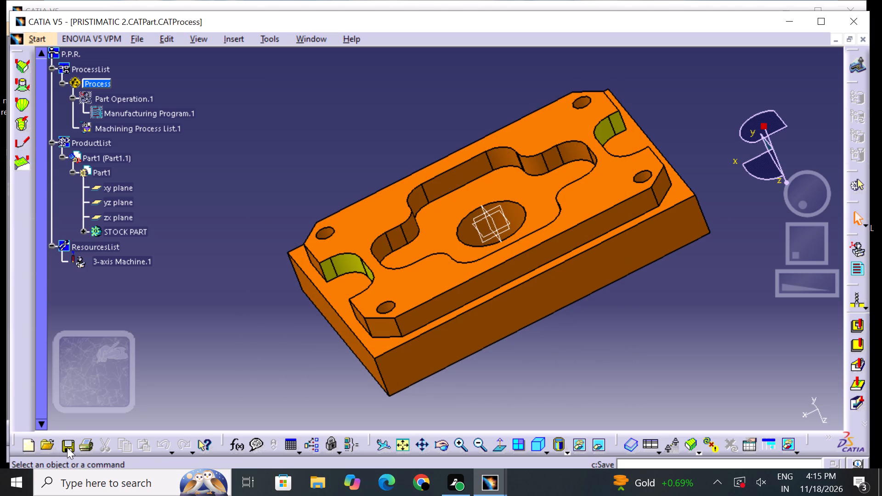
# Print the machining process view to a PDF document.
pyautogui.click(91, 445)
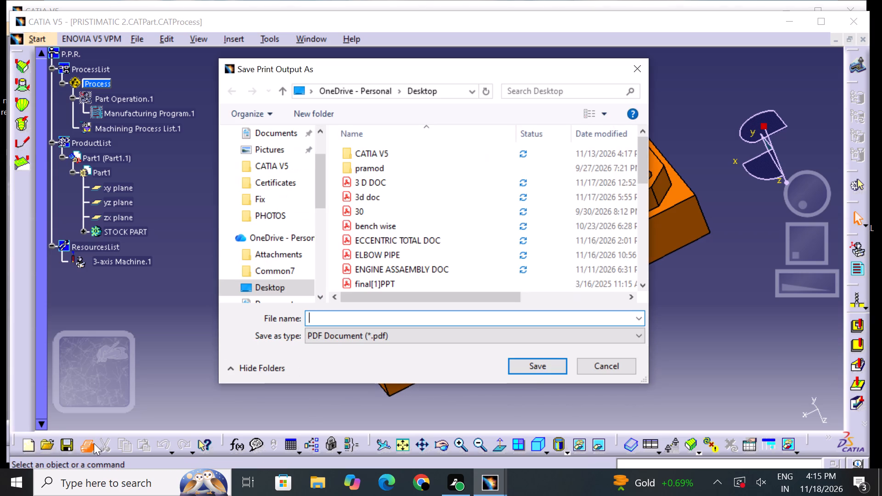
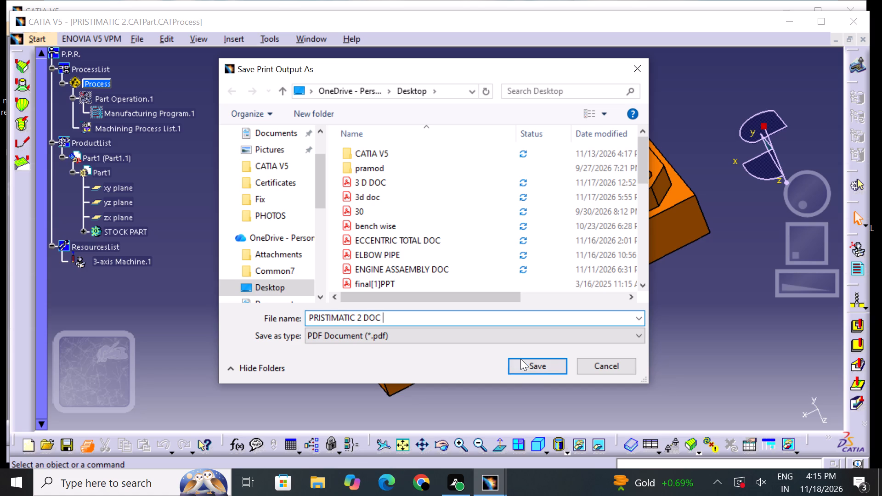
# Save the print output to the Desktop as a PDF document with the file name PRISTIMATIC 2 DOC.
pyautogui.click(531, 369)
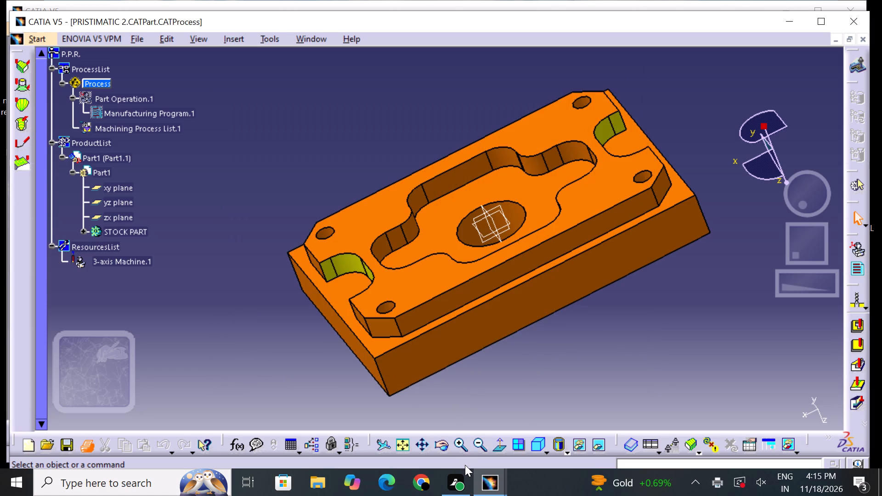